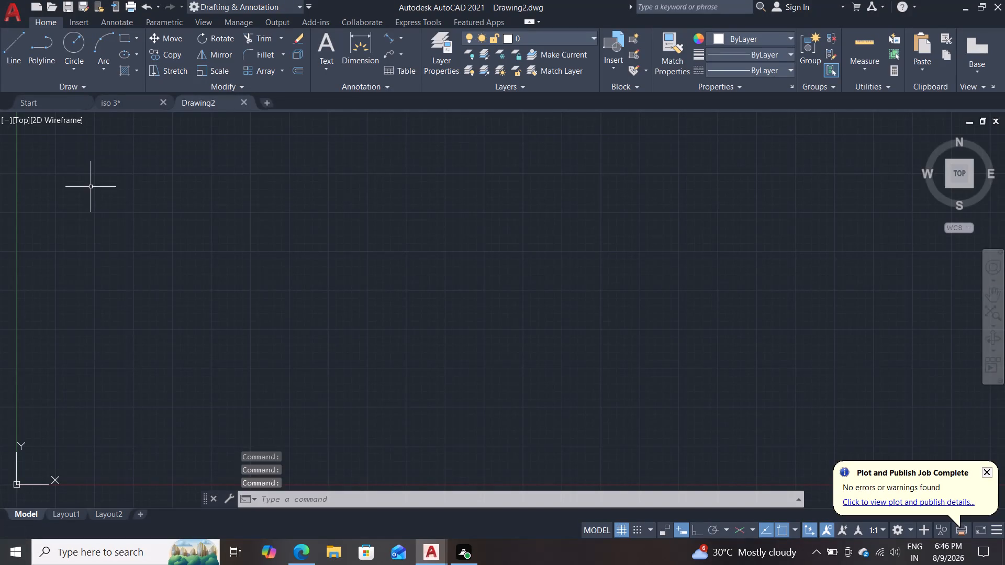
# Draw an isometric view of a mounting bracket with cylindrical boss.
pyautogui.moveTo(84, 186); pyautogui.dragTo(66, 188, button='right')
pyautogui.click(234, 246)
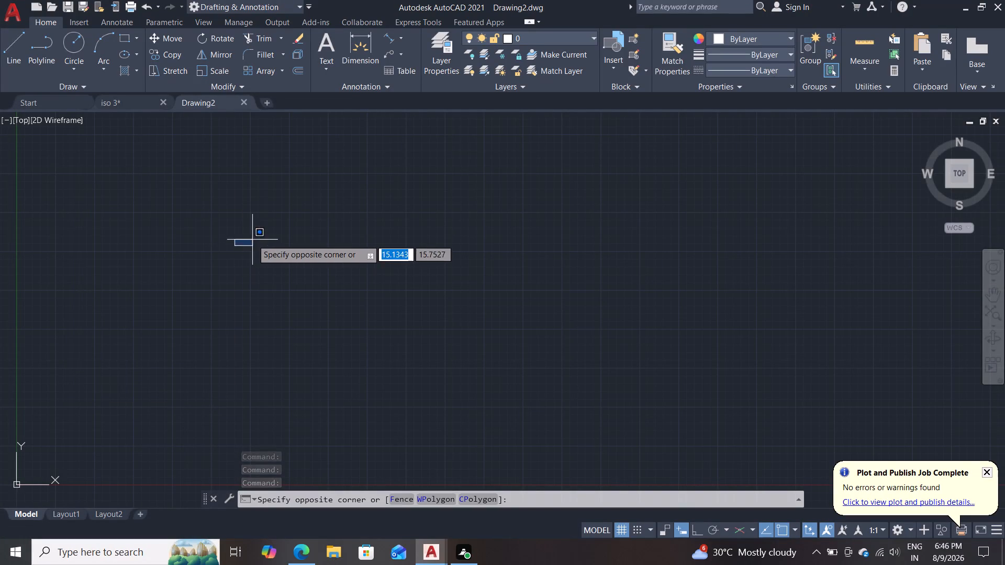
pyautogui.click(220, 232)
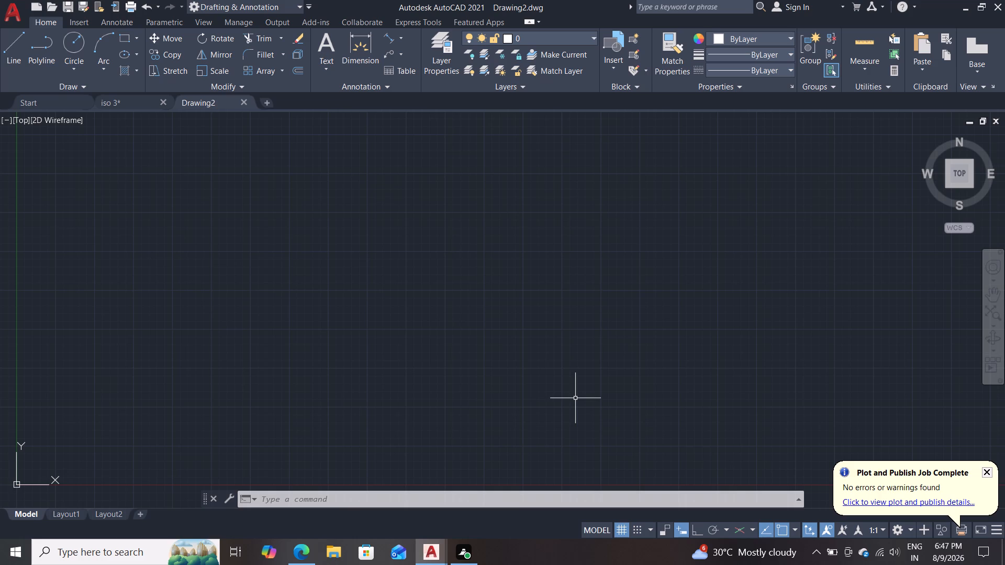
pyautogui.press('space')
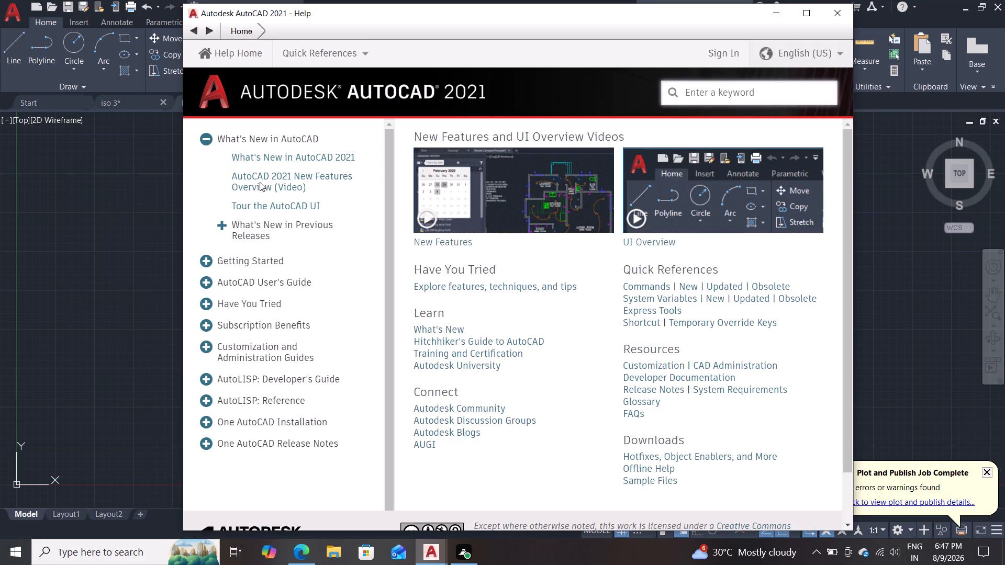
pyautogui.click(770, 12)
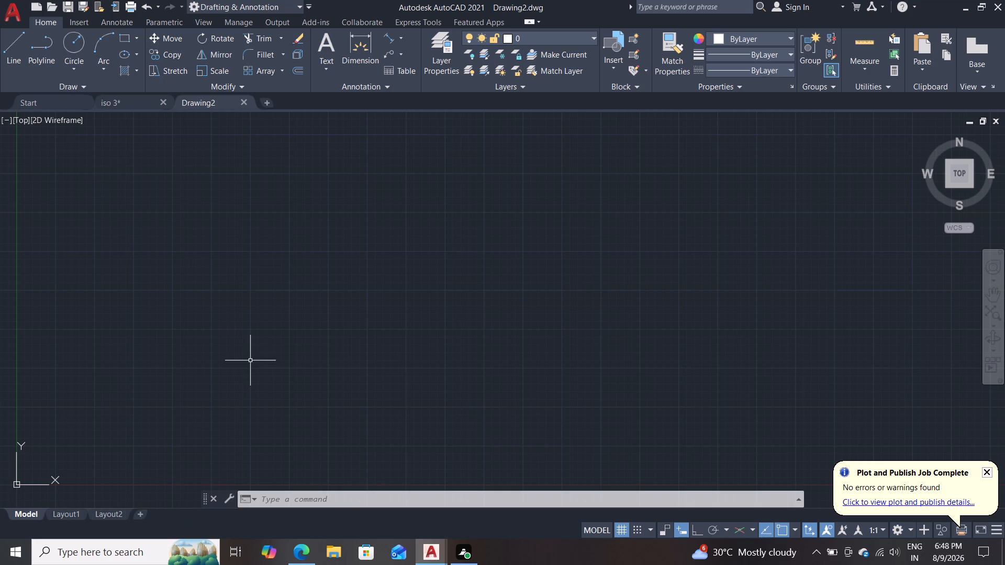
# Modify the Standard dimension style so its linear primary units use a precision of 0.
pyautogui.press('d')
pyautogui.press('Return')
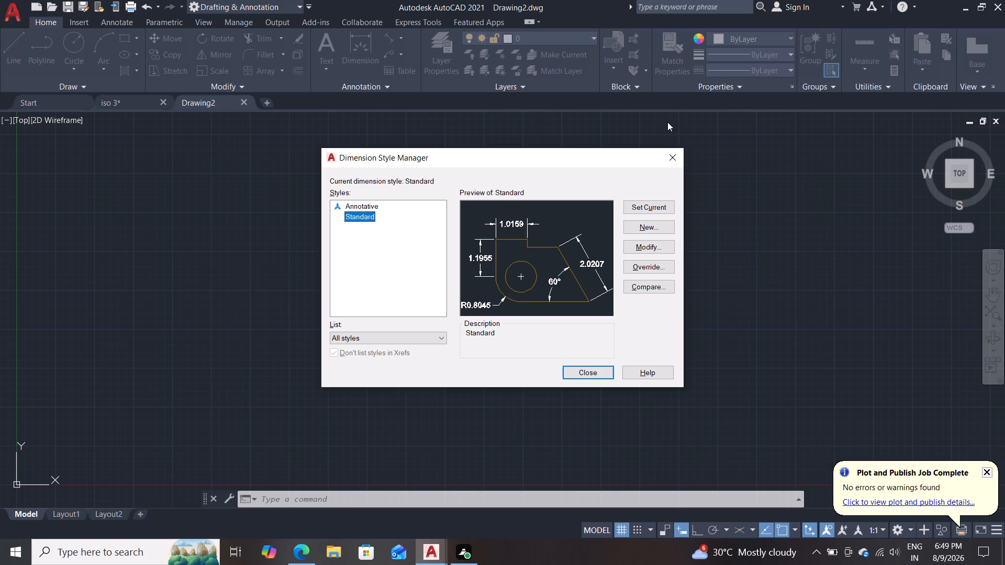
pyautogui.click(650, 248)
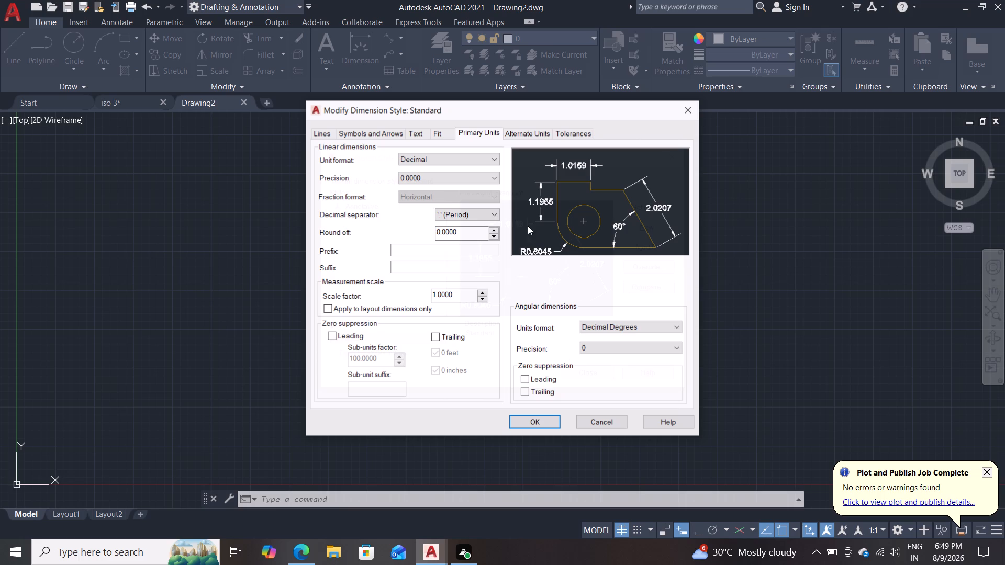
pyautogui.click(471, 171)
pyautogui.click(476, 175)
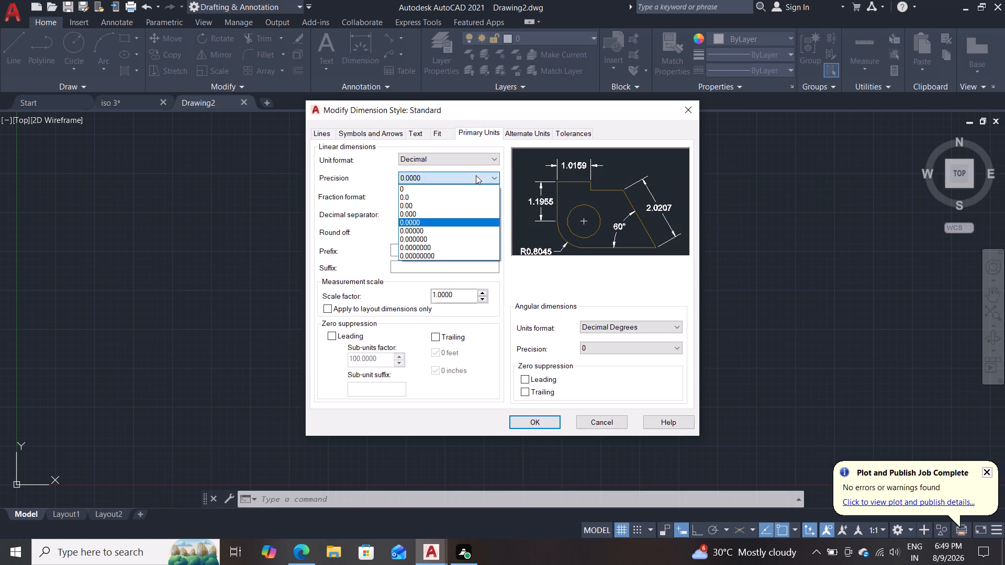
pyautogui.click(456, 191)
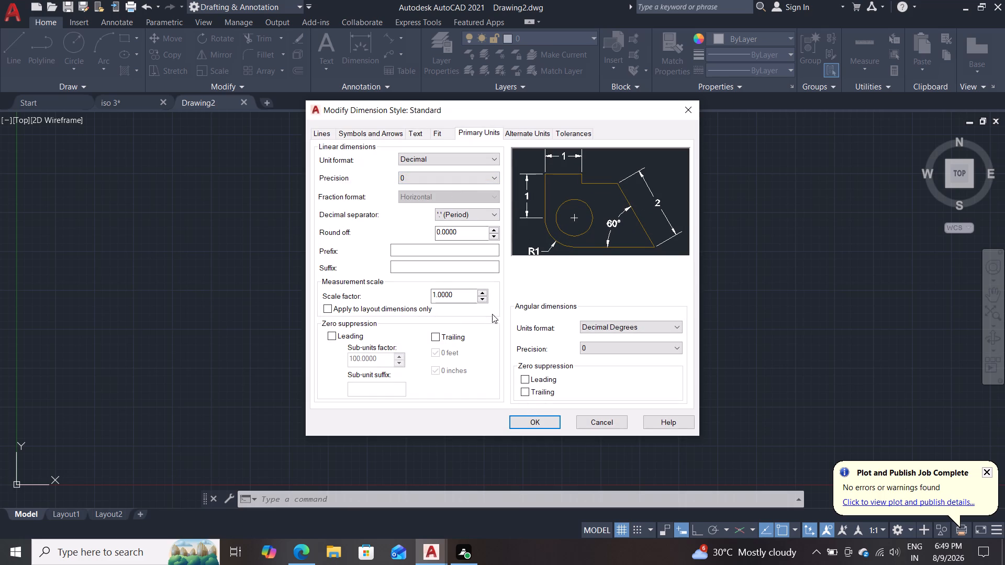
pyautogui.doubleClick(525, 416)
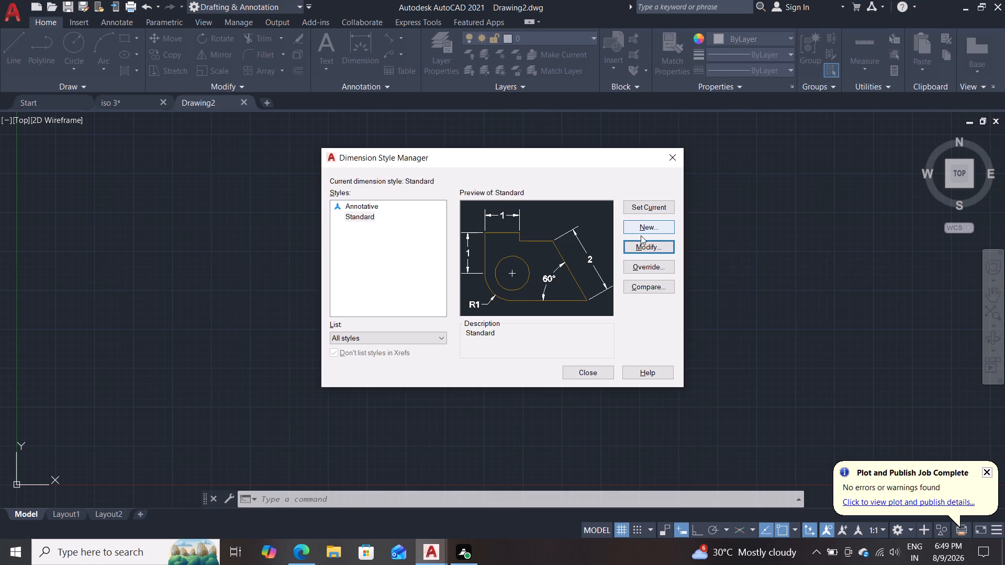
# Set the center mark size of the Standard dimension style to 3.
pyautogui.click(639, 248)
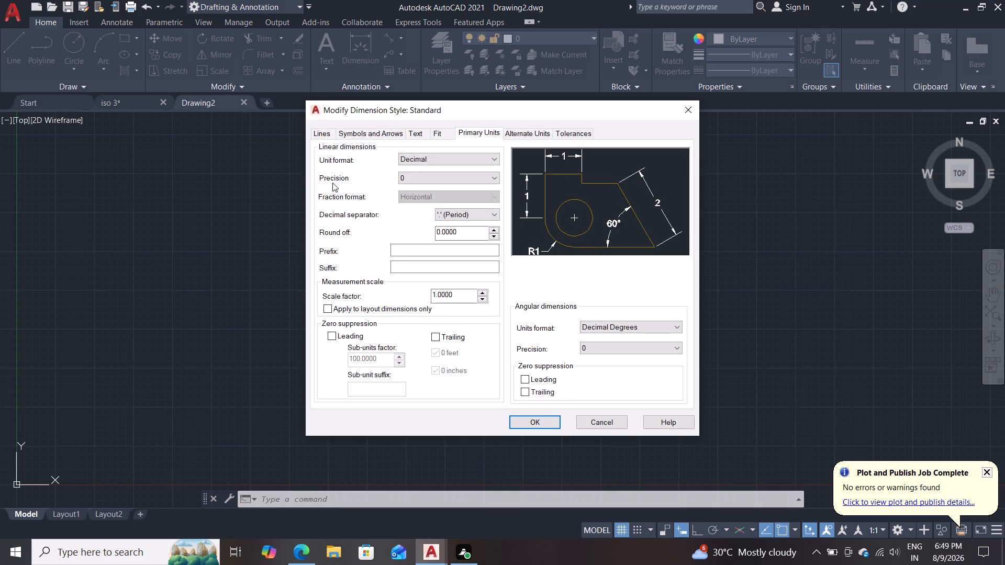
pyautogui.click(378, 130)
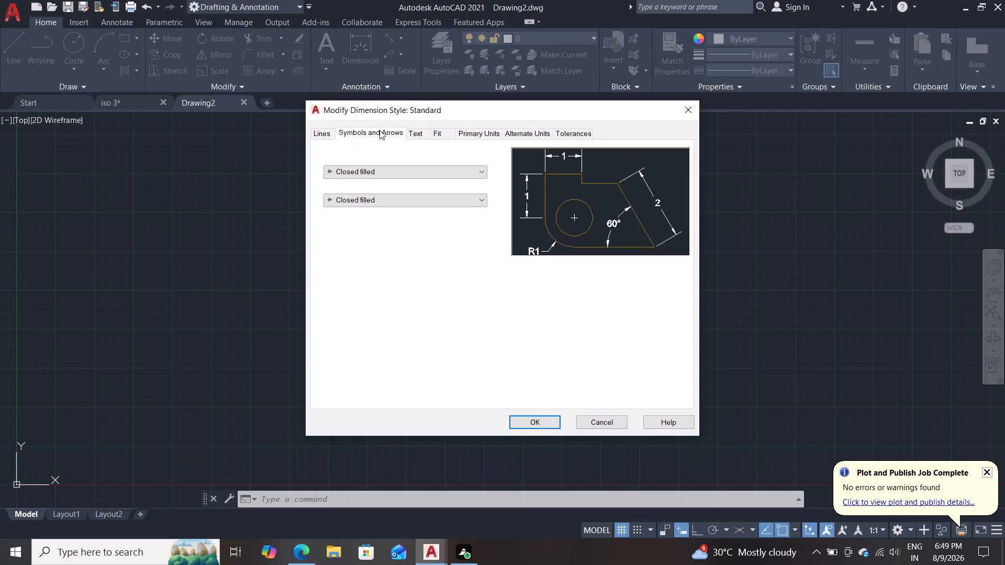
pyautogui.moveTo(438, 303); pyautogui.dragTo(404, 302)
pyautogui.press('3')
pyautogui.press('Return')
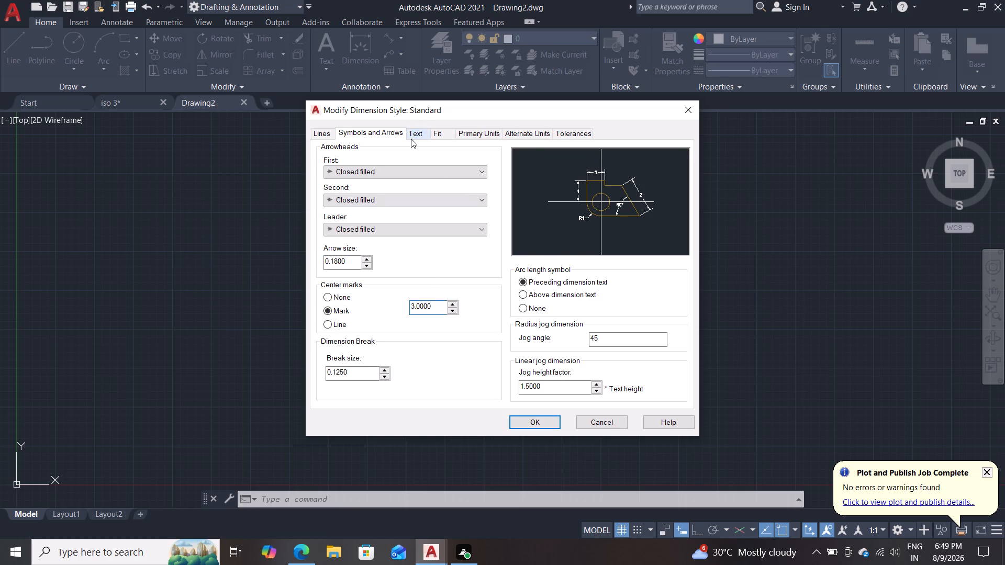
# Set the dimension text height of the Standard style to 3.
pyautogui.click(475, 135)
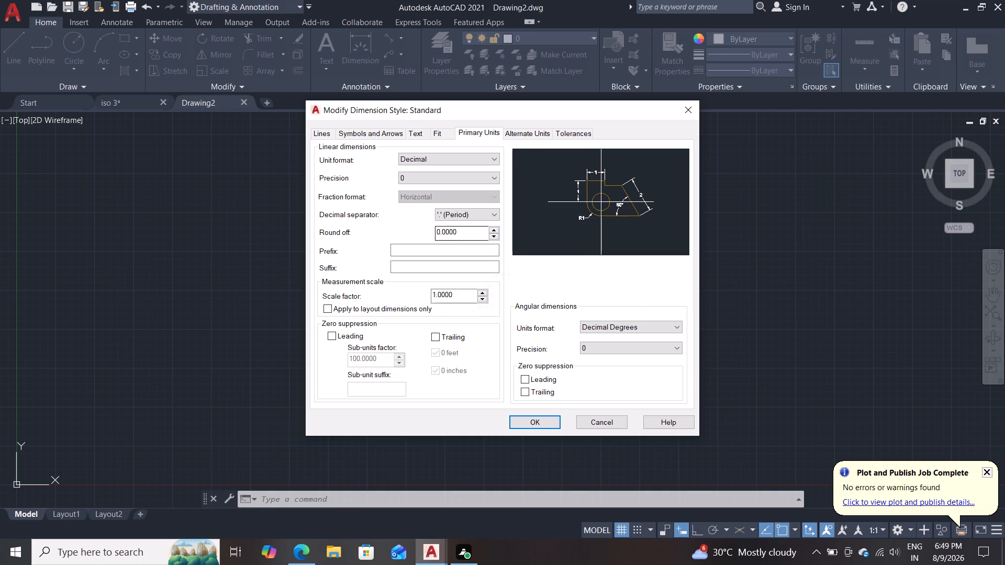
pyautogui.click(424, 128)
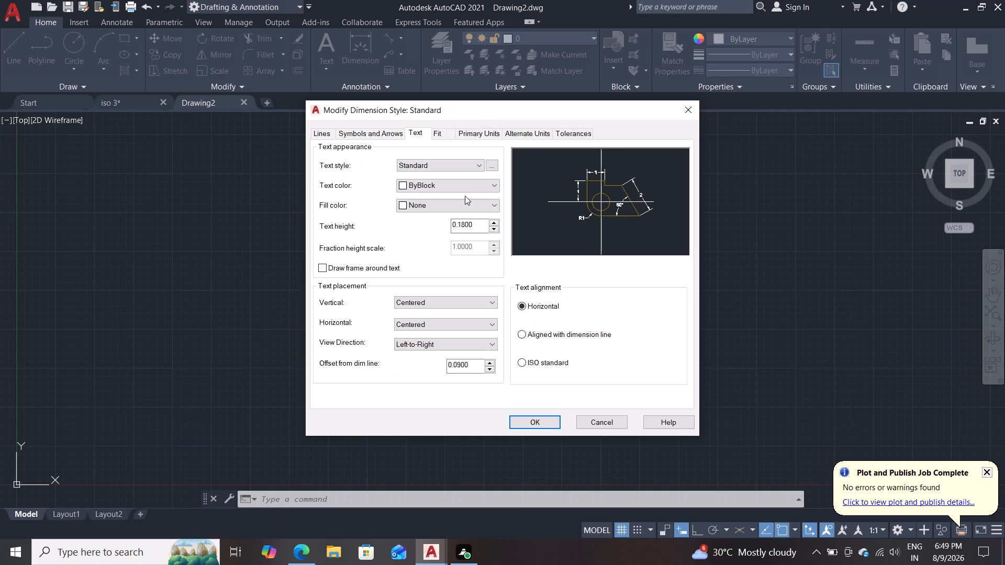
pyautogui.moveTo(484, 222); pyautogui.dragTo(432, 225)
pyautogui.press('3')
pyautogui.press('Return')
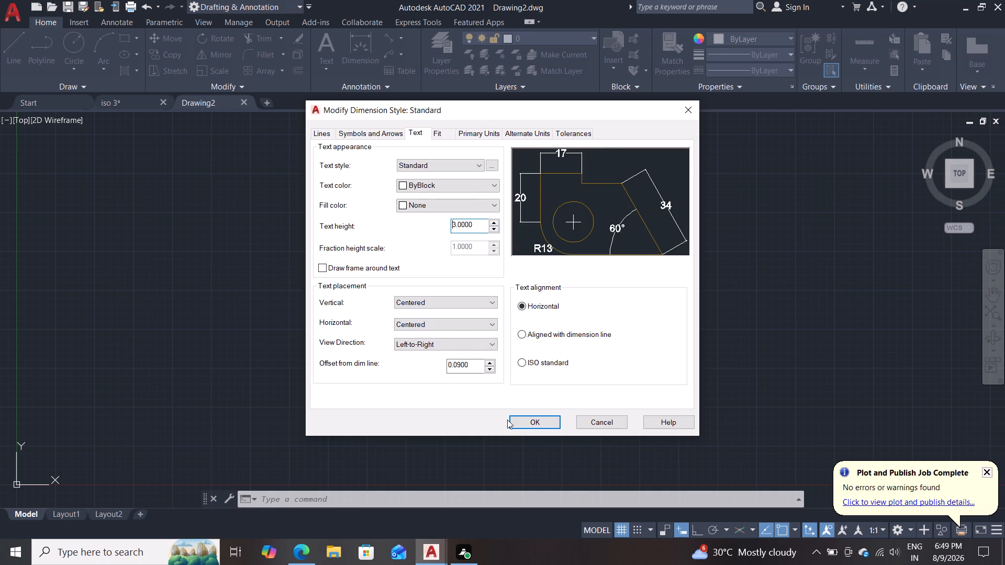
# Set the arrow size of the Standard dimension style to 3 and save the style changes.
pyautogui.click(361, 135)
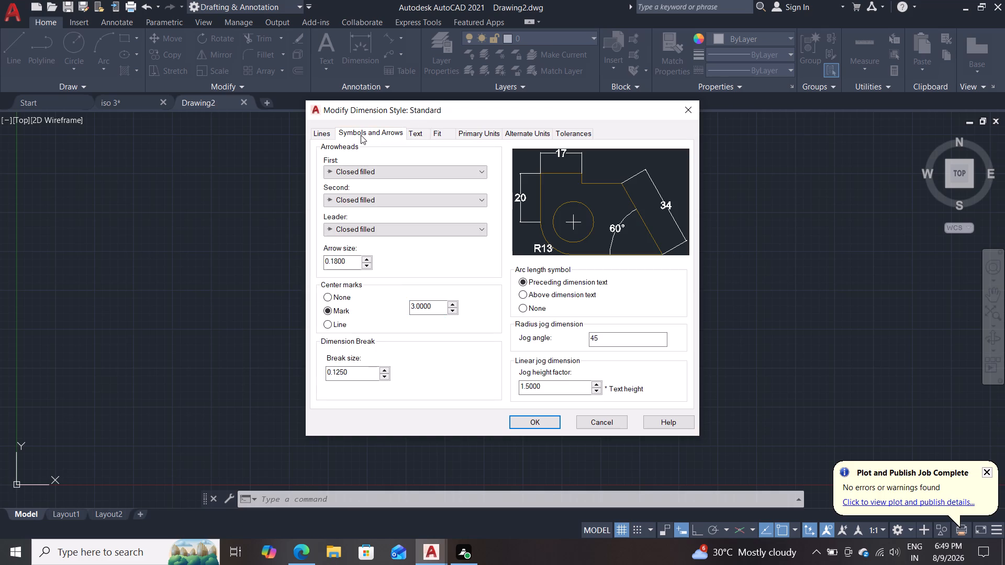
pyautogui.moveTo(347, 266); pyautogui.dragTo(311, 259)
pyautogui.press('3')
pyautogui.press('Return')
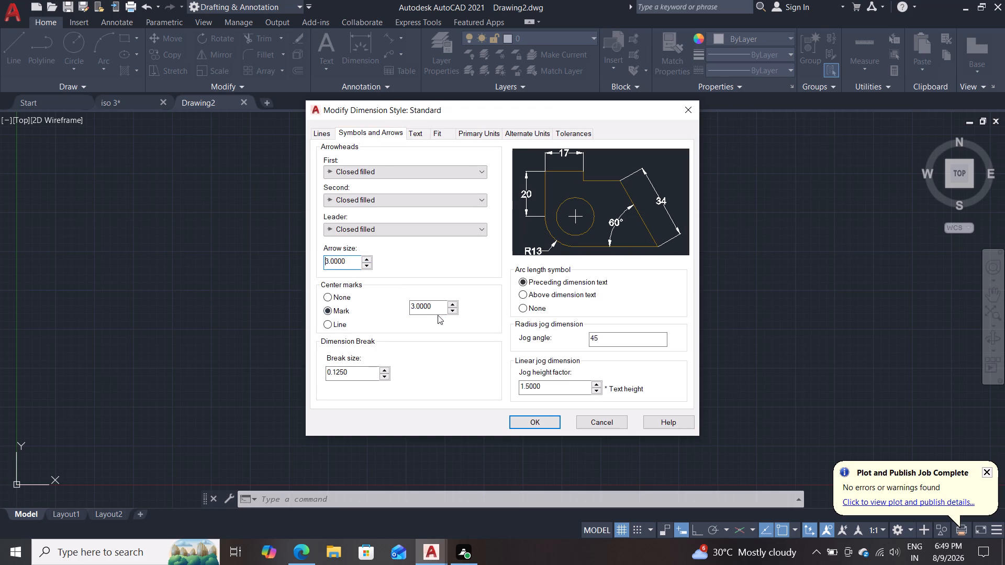
pyautogui.click(531, 417)
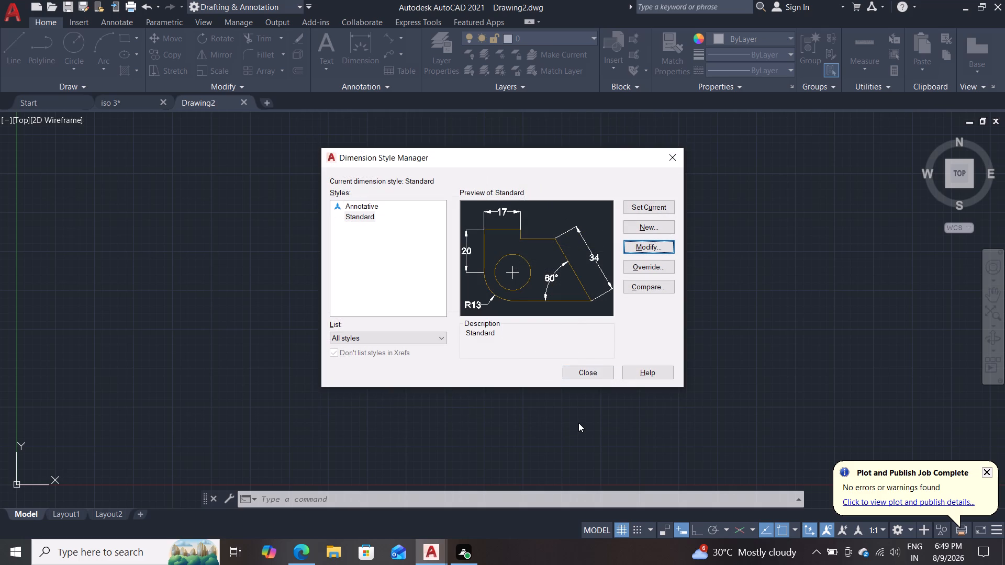
pyautogui.click(576, 377)
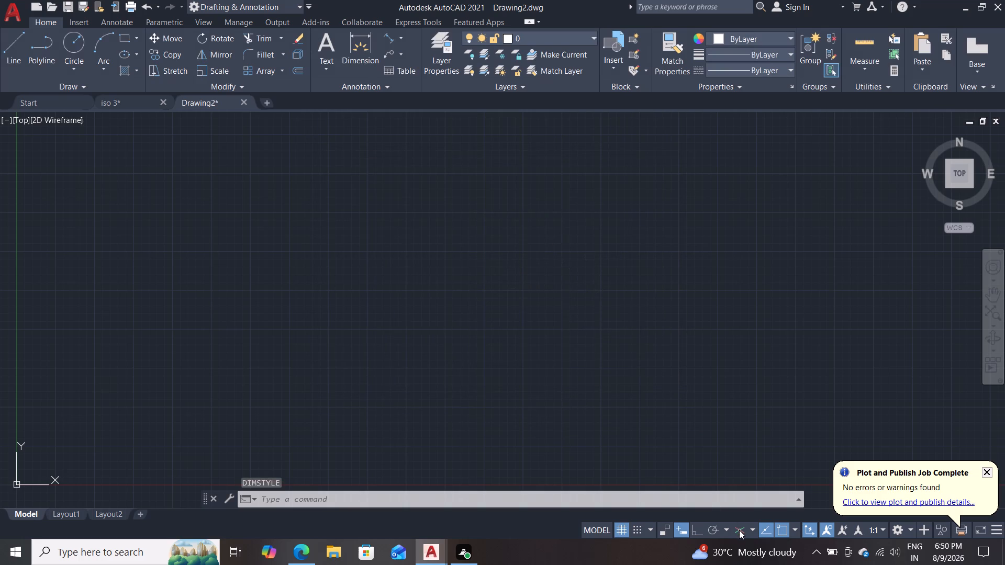
# Turn on isometric drafting mode for the empty drawing.
pyautogui.click(739, 530)
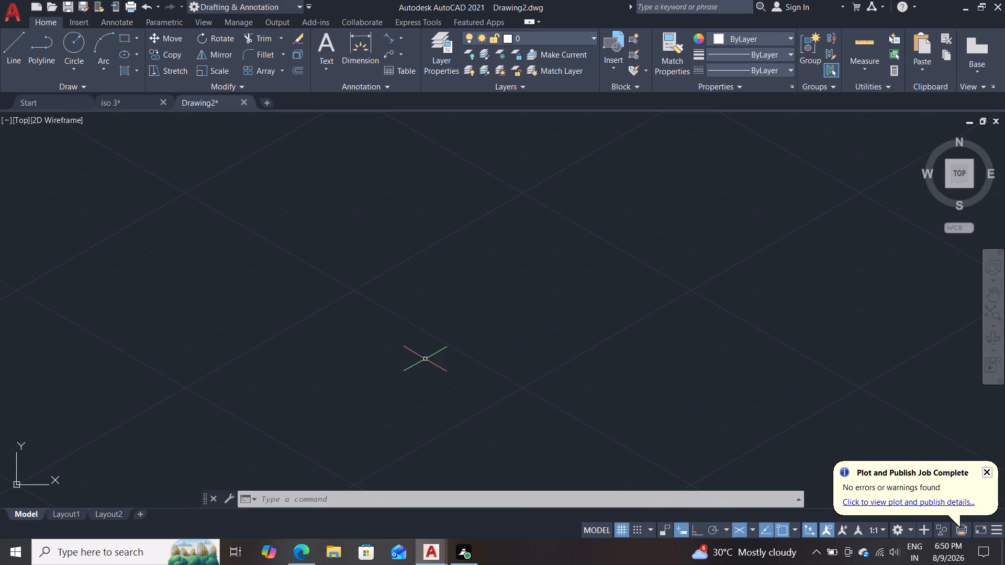
# Close the iso 3 drawing without saving its changes.
pyautogui.click(161, 102)
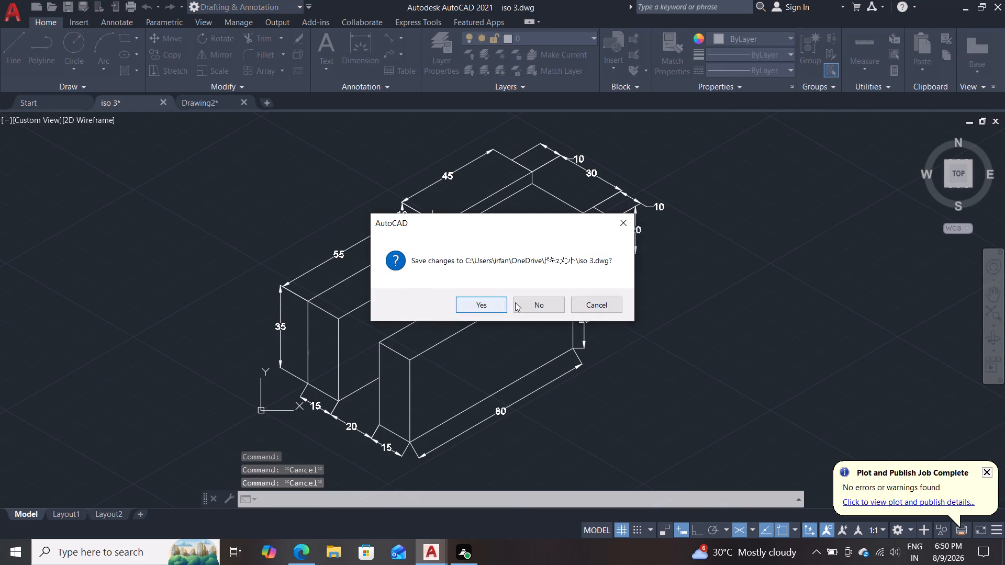
pyautogui.click(537, 303)
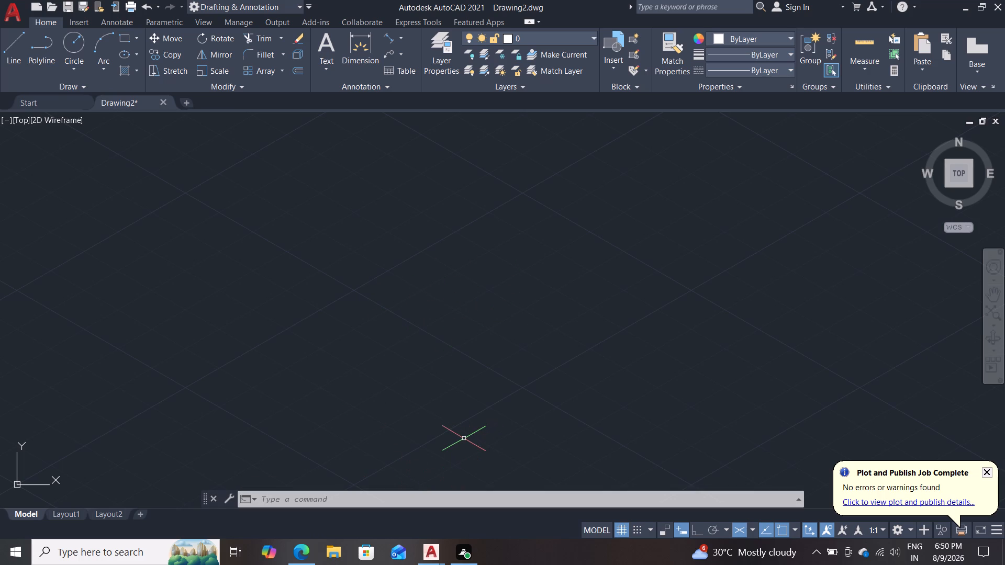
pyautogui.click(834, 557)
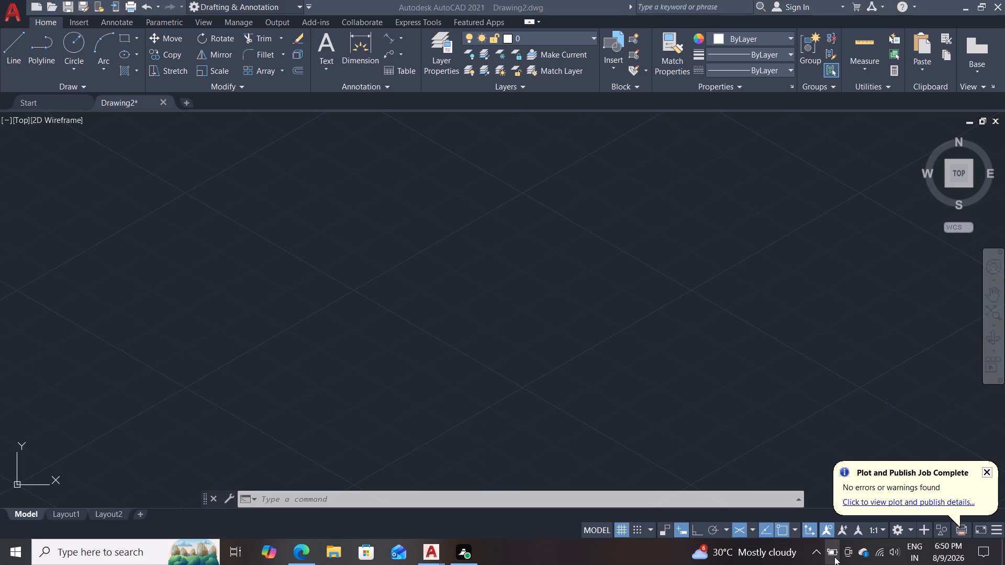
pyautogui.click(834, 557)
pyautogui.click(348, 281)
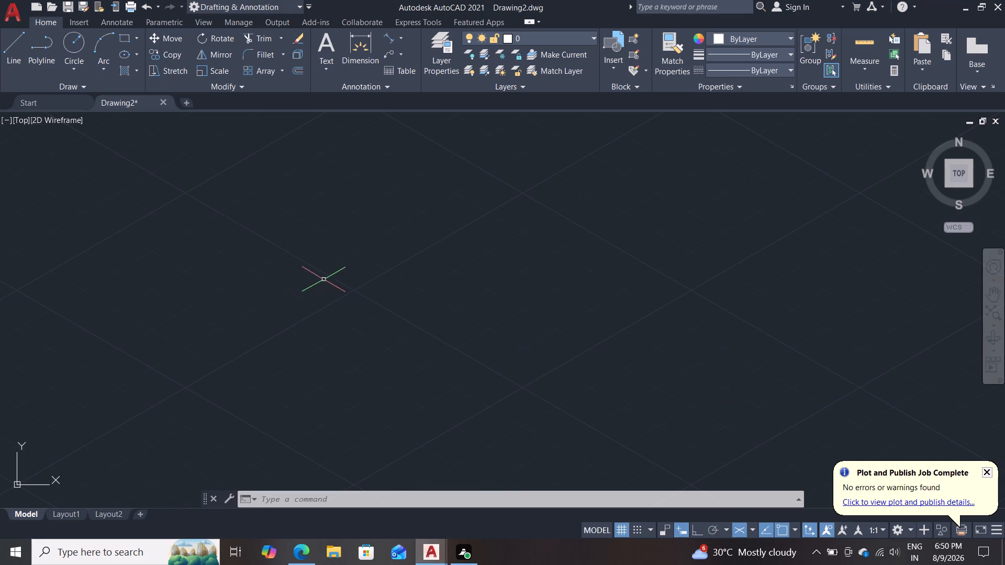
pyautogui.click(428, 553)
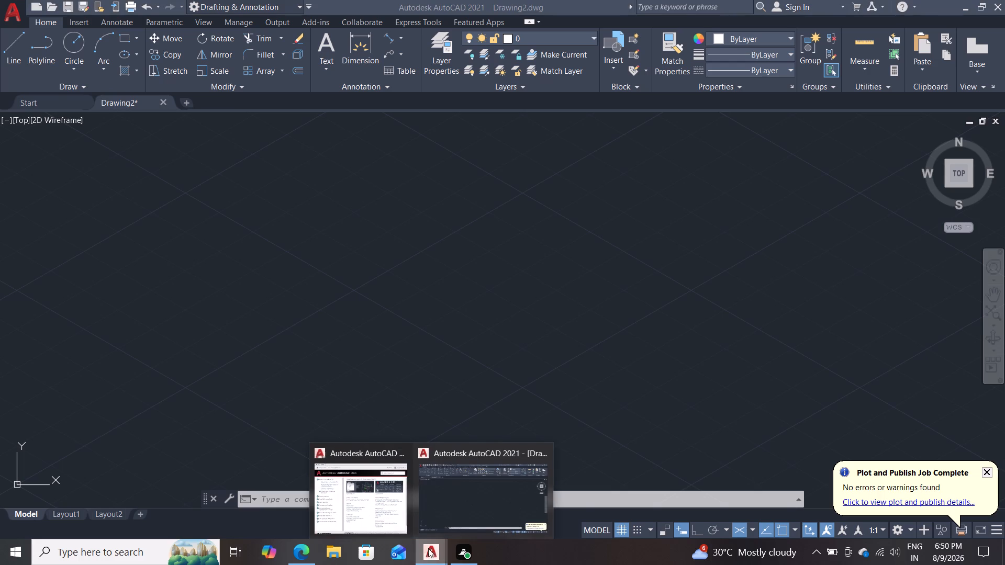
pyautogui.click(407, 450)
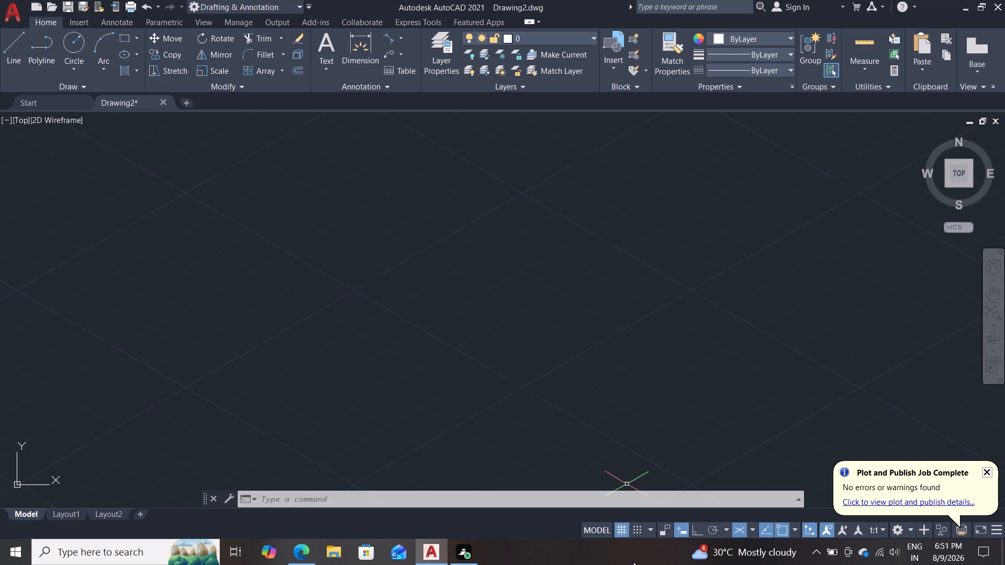
# With ortho on, draw a 72-unit line at 30° and continue it with an 85-unit line at 330°.
pyautogui.press('l')
pyautogui.press('Return')
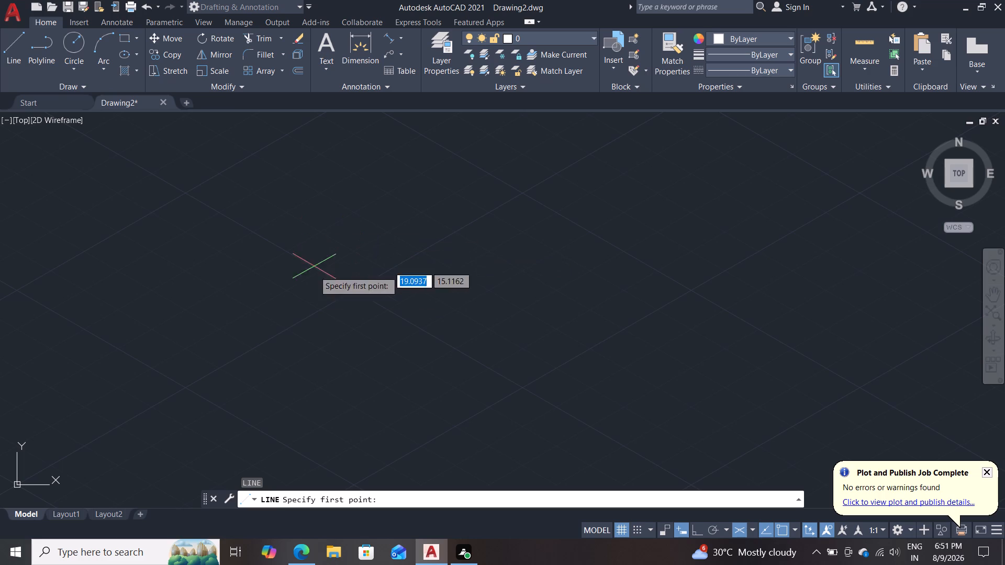
pyautogui.click(310, 331)
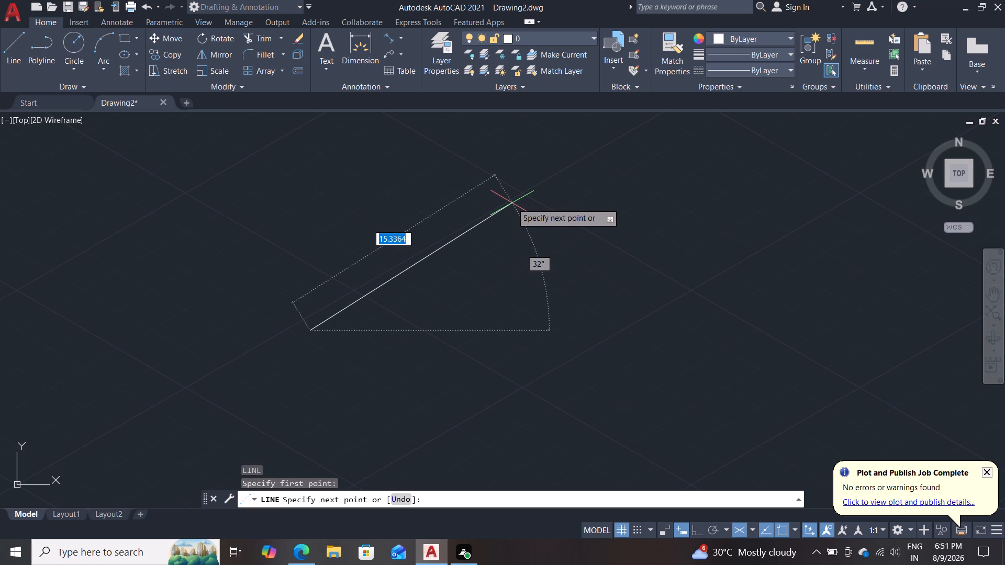
pyautogui.press('F8')
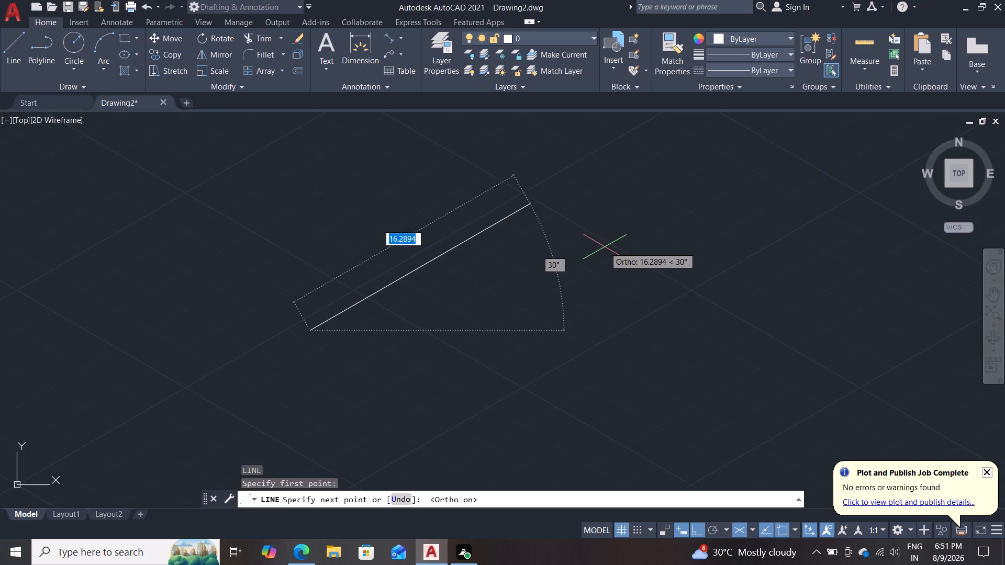
pyautogui.write('72')
pyautogui.press('Return')
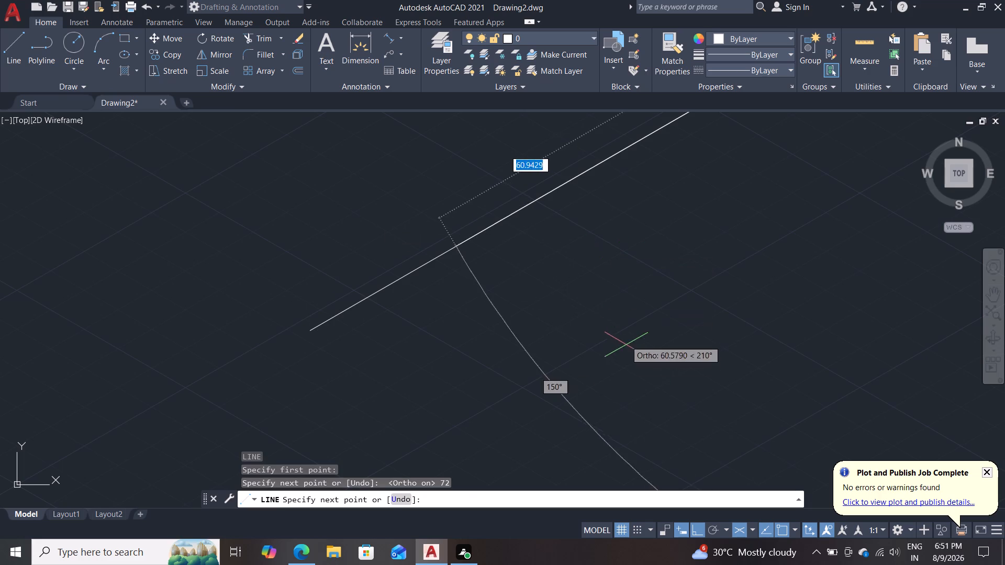
pyautogui.scroll(-2, 507, 356)
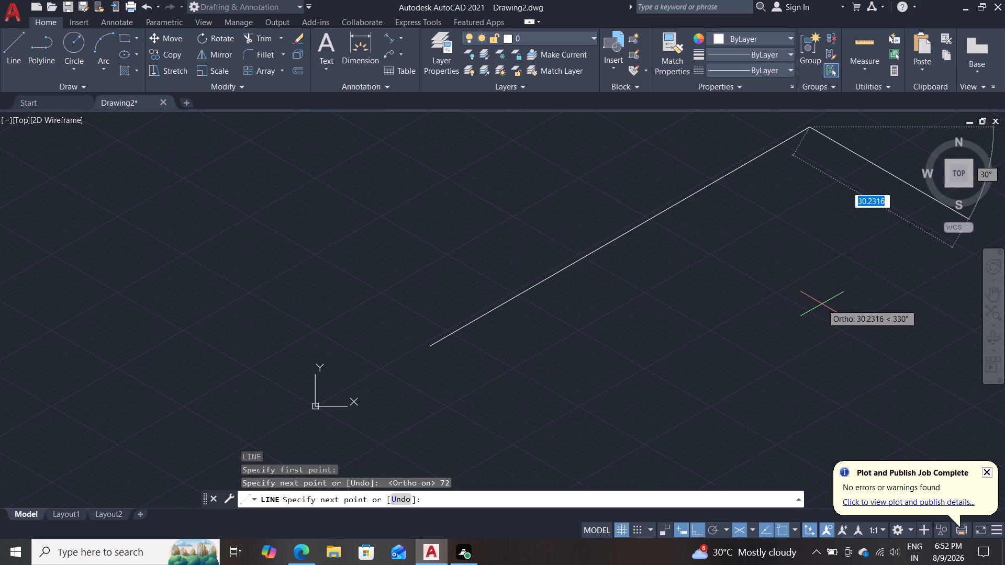
pyautogui.write('85')
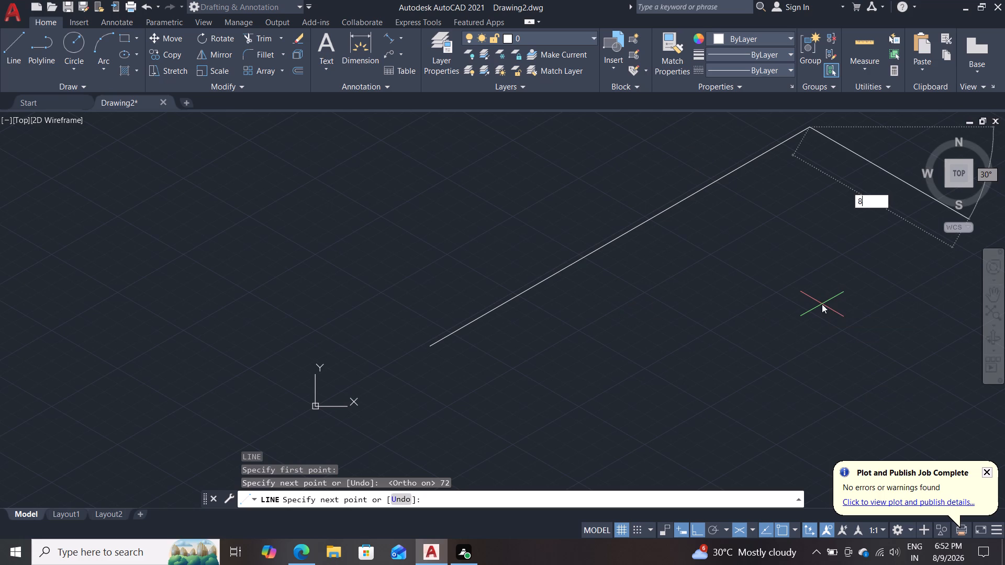
pyautogui.press('Return')
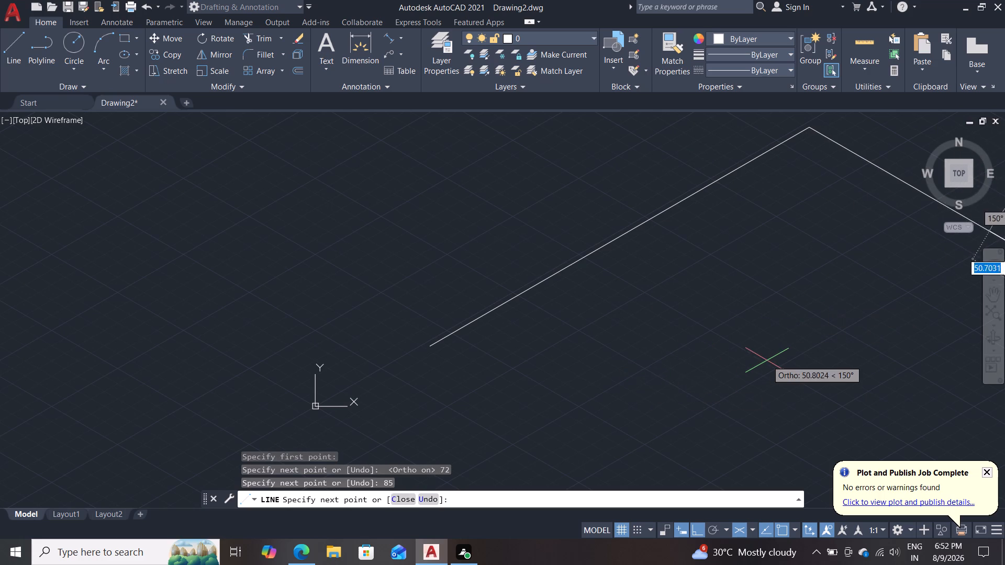
pyautogui.scroll(-2, 766, 356)
pyautogui.moveTo(753, 351); pyautogui.dragTo(333, 158, button='middle')
pyautogui.scroll(-1, 333, 158)
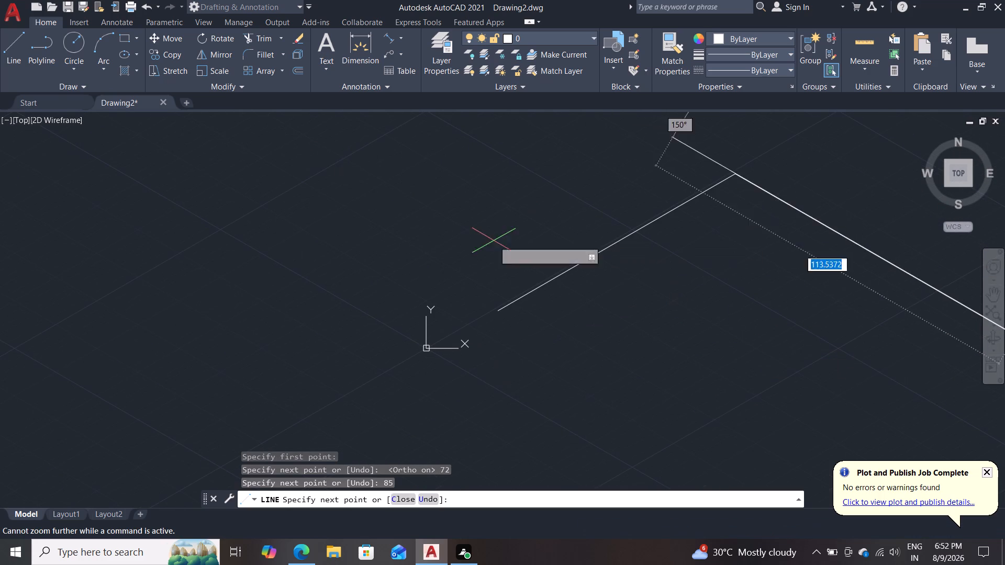
pyautogui.scroll(-2, 799, 341)
pyautogui.scroll(-2, 753, 381)
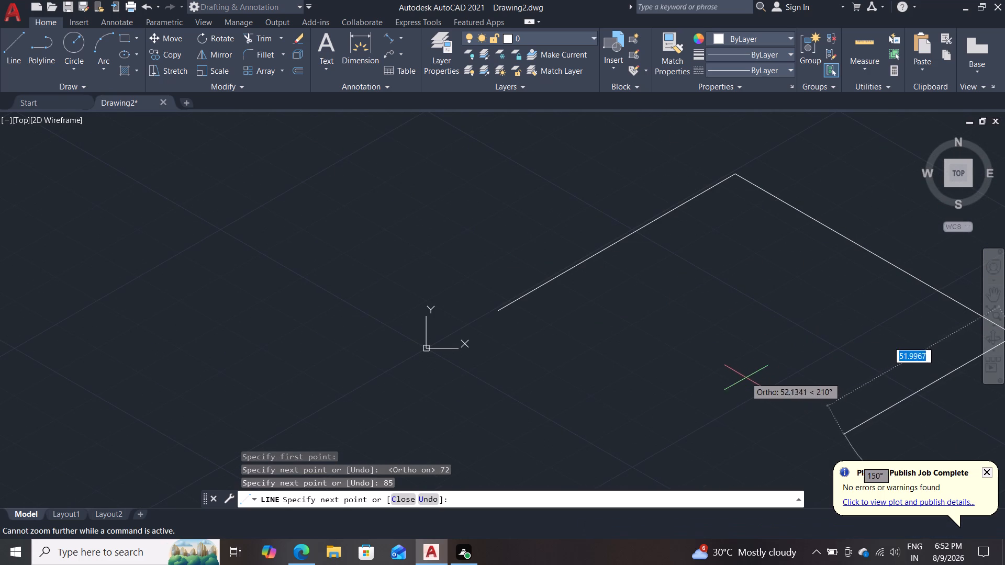
pyautogui.press('Escape')
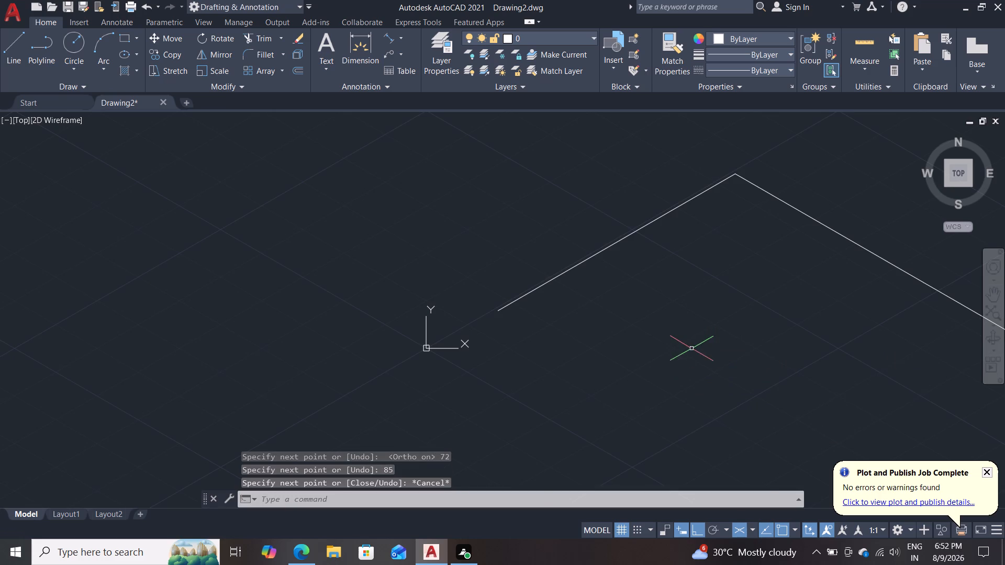
# Complete the isometric base outline with an 85-unit line from the 72-unit edge's free end, closed to the opposite open endpoint.
pyautogui.scroll(-2, 691, 348)
pyautogui.moveTo(691, 348); pyautogui.dragTo(649, 322, button='middle')
pyautogui.scroll(1, 649, 322)
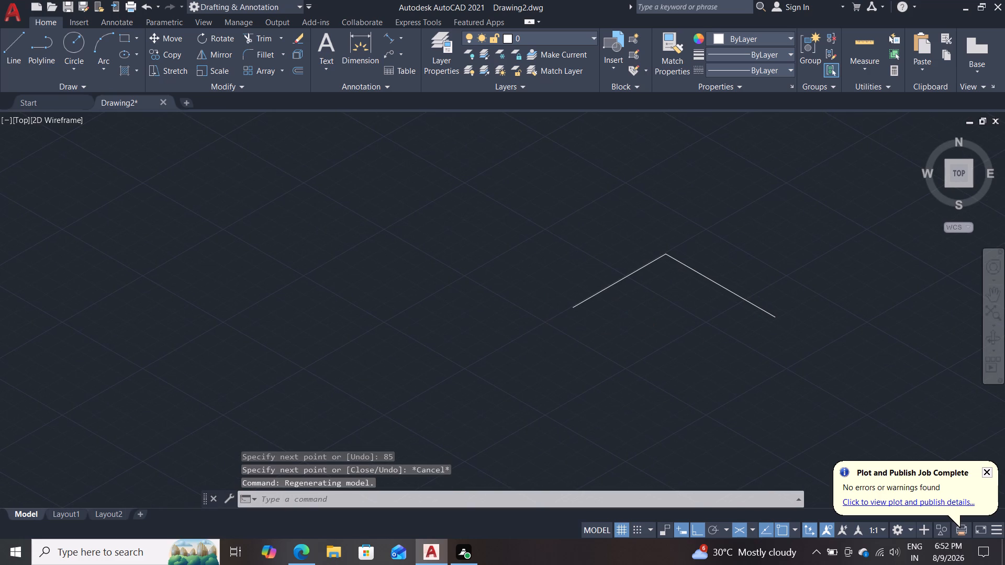
pyautogui.press('l')
pyautogui.press('Return')
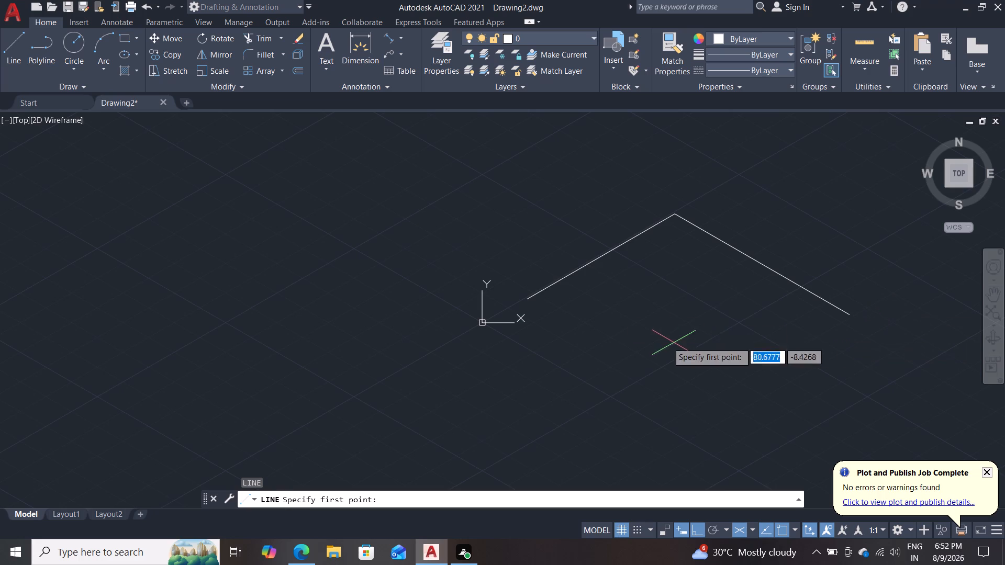
pyautogui.click(523, 298)
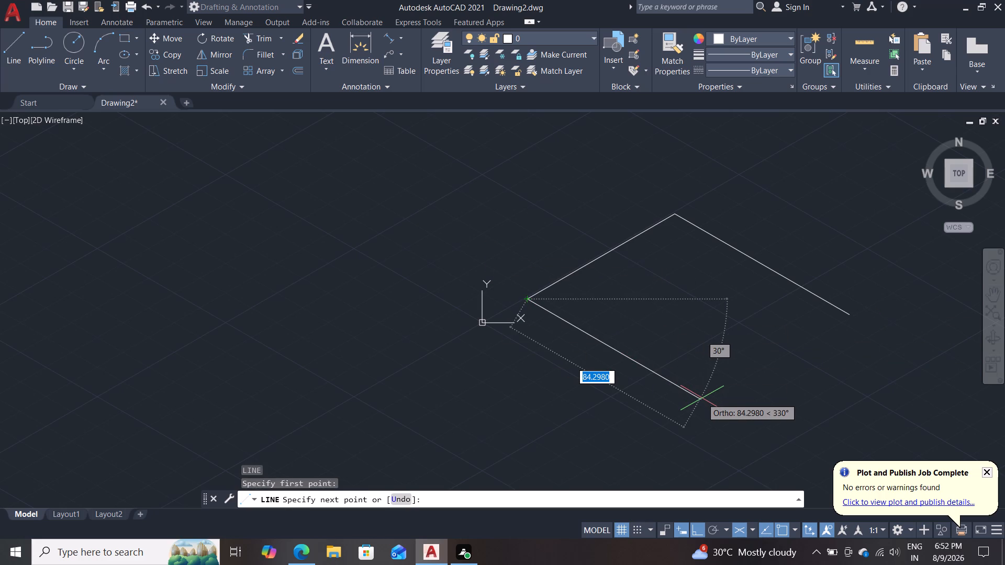
pyautogui.write('85')
pyautogui.press('Return')
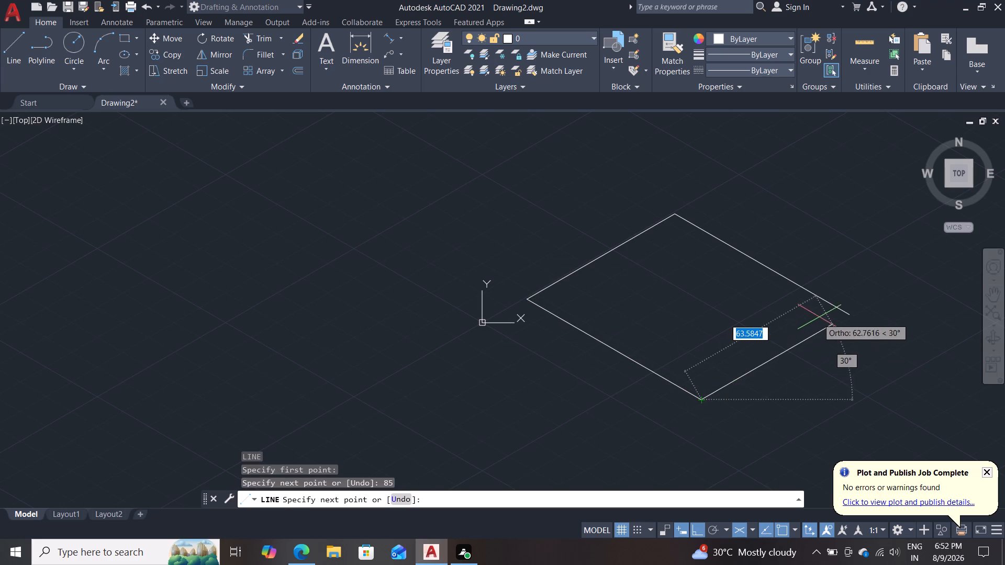
pyautogui.click(854, 314)
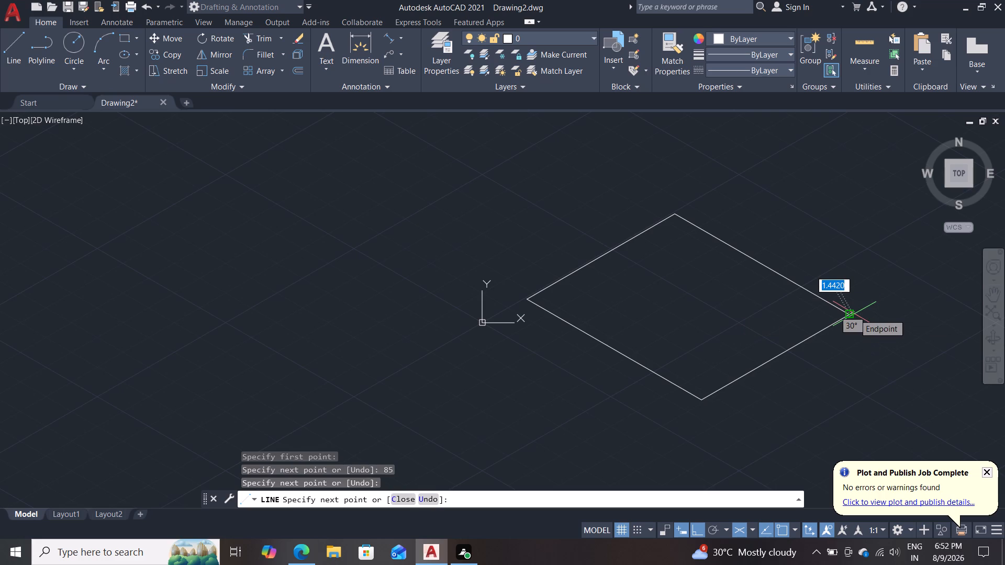
pyautogui.press('Escape')
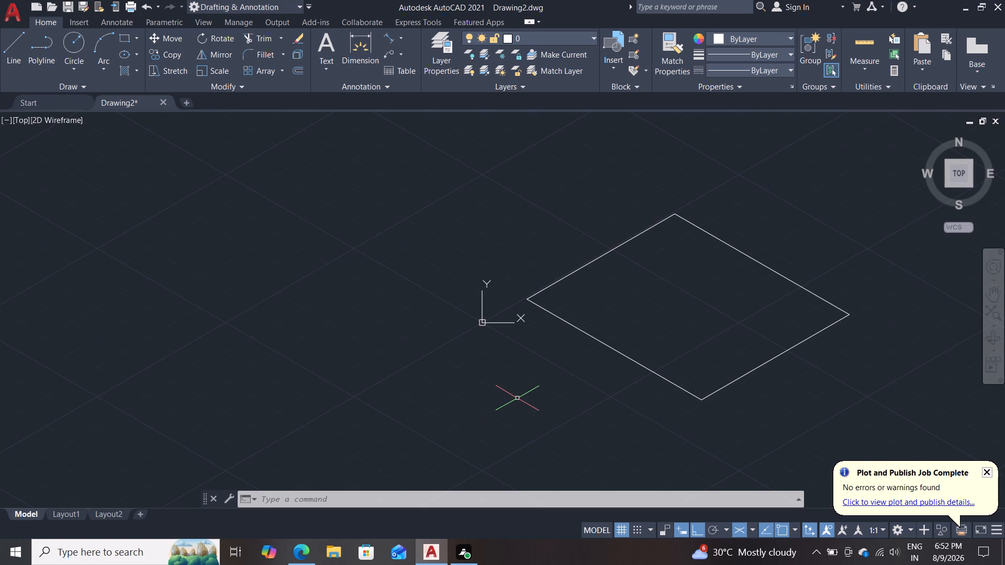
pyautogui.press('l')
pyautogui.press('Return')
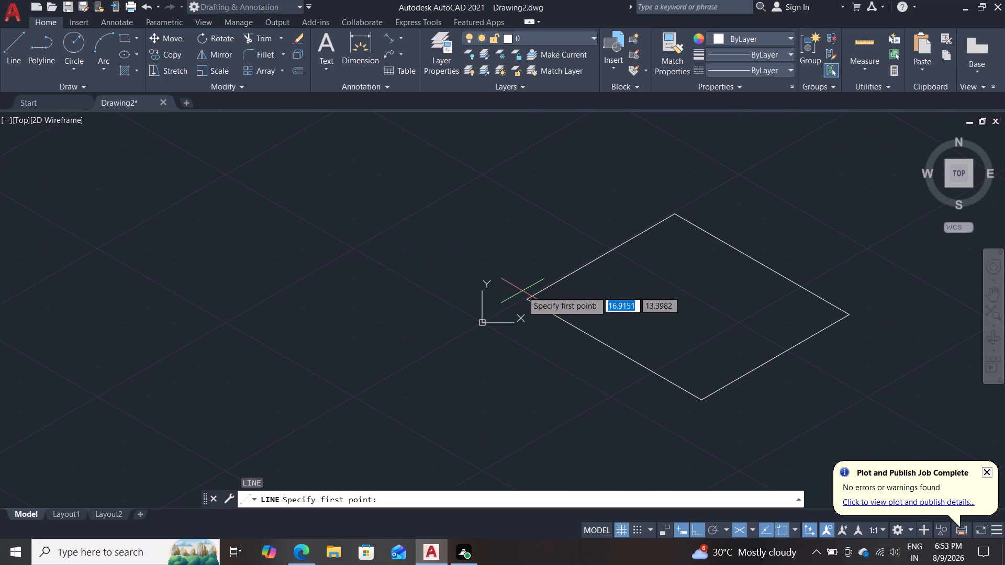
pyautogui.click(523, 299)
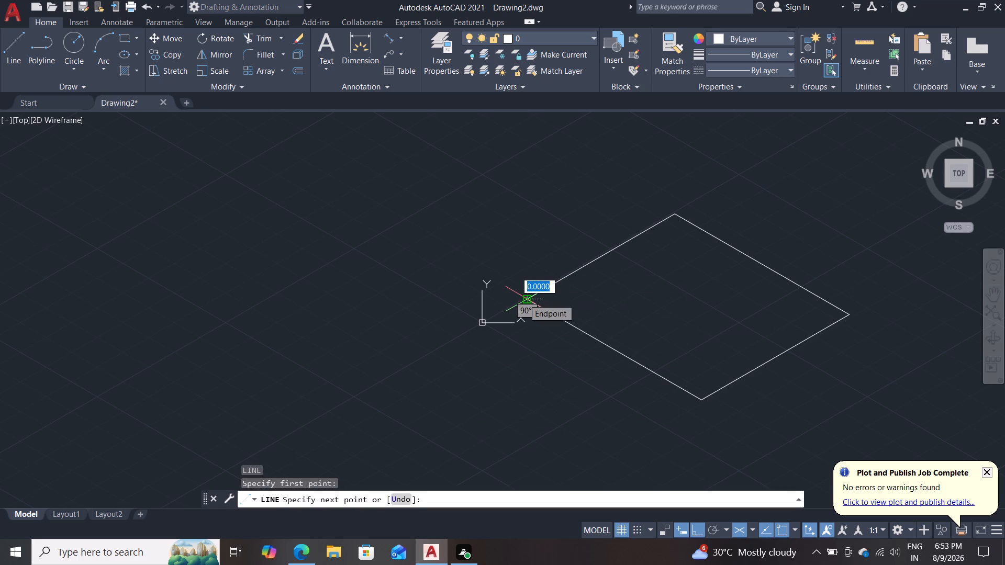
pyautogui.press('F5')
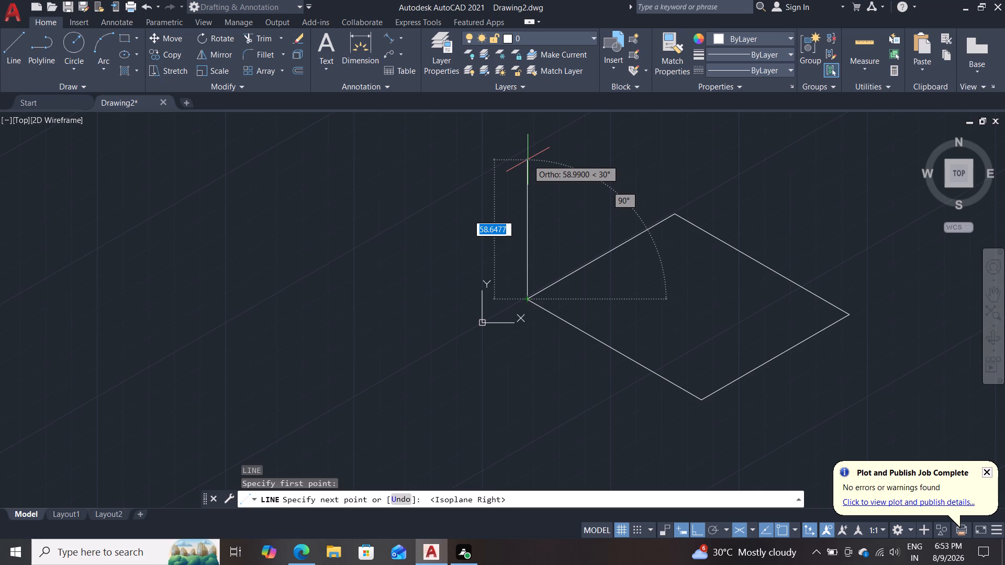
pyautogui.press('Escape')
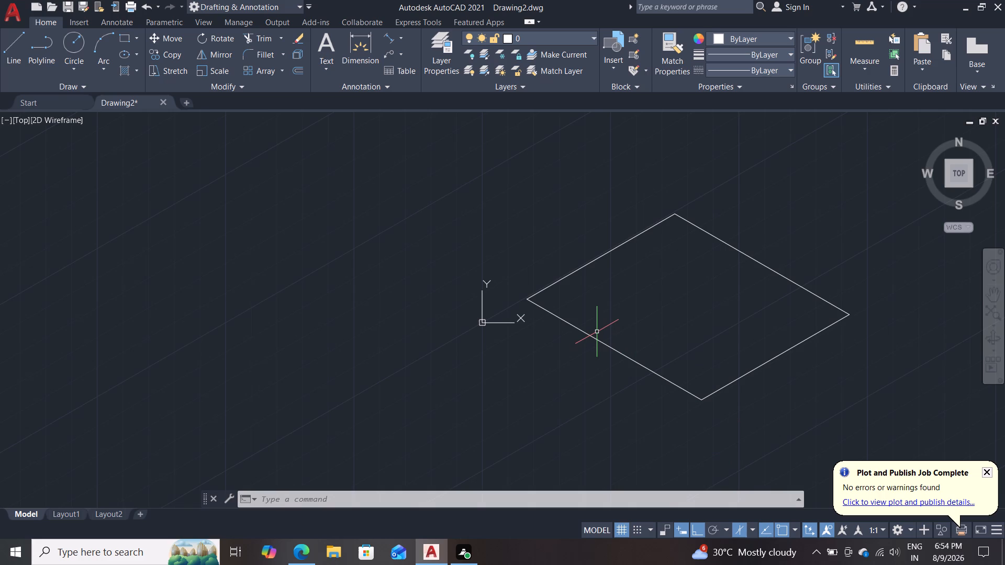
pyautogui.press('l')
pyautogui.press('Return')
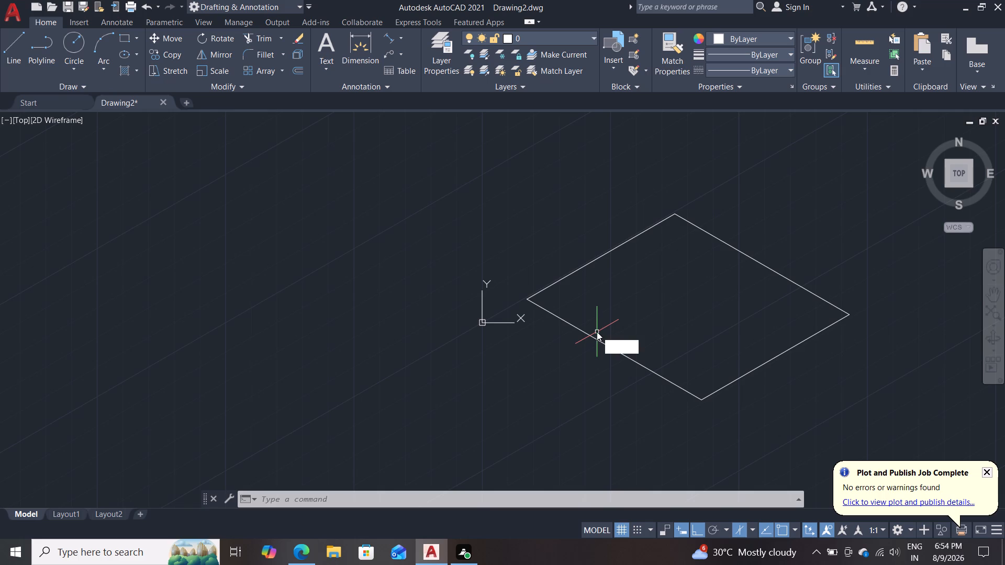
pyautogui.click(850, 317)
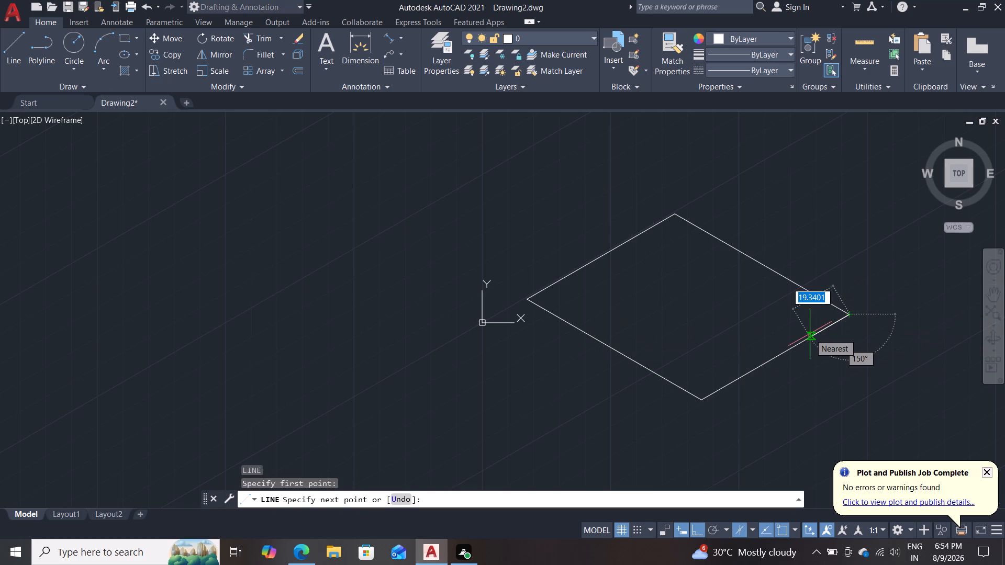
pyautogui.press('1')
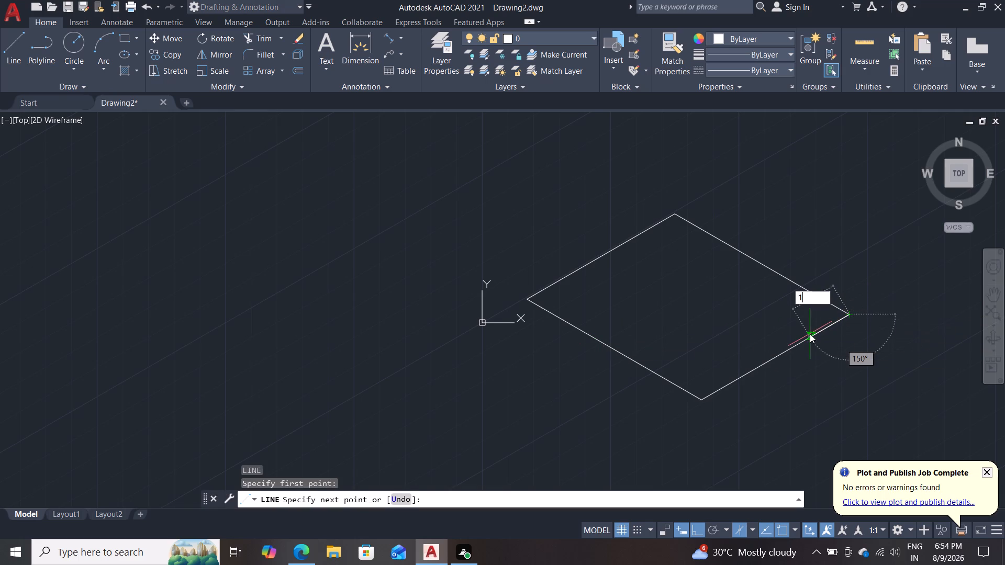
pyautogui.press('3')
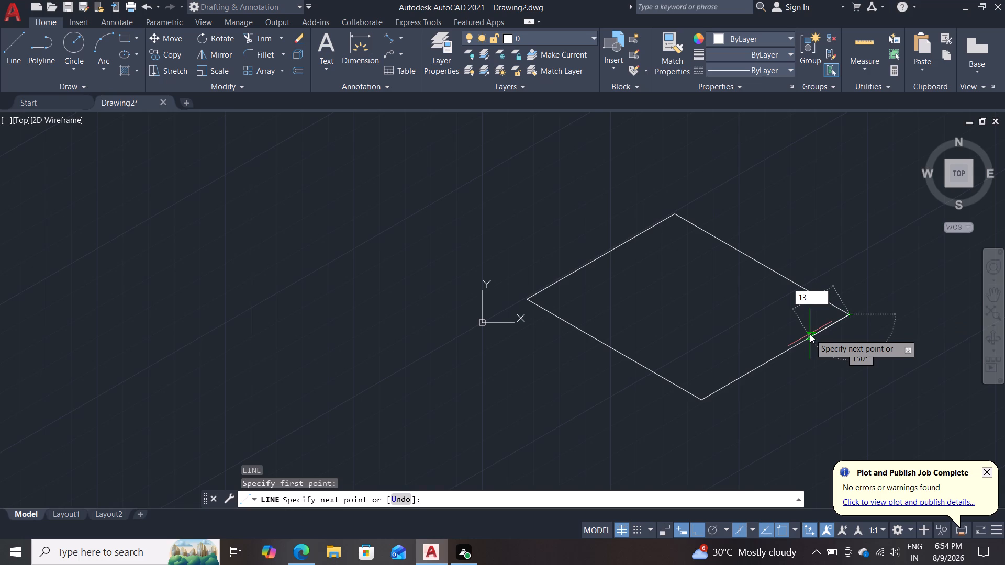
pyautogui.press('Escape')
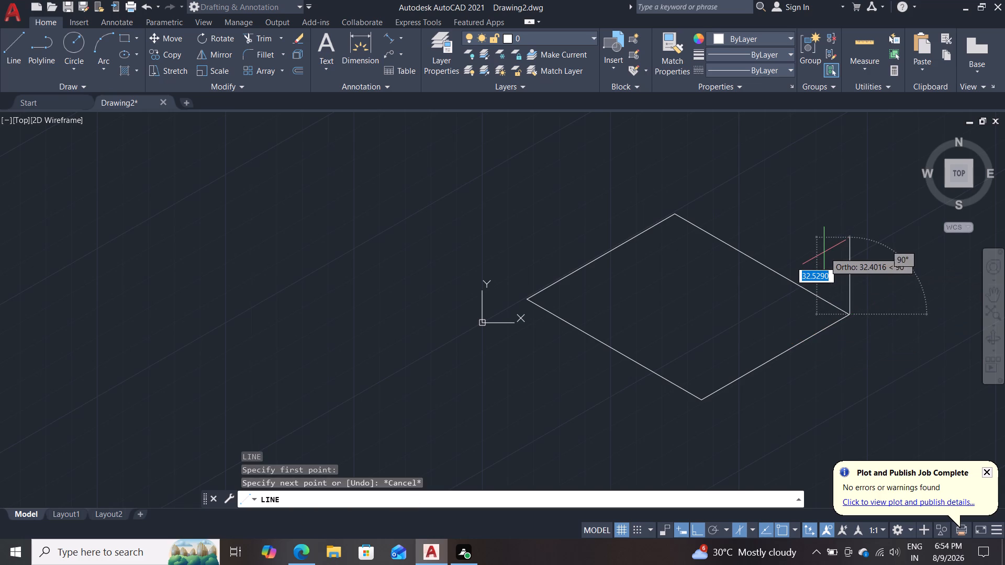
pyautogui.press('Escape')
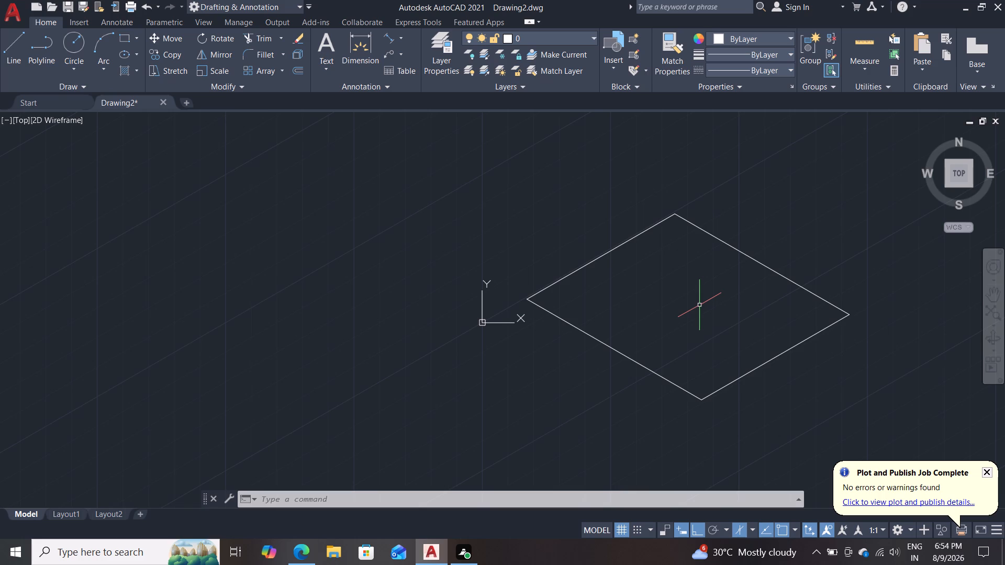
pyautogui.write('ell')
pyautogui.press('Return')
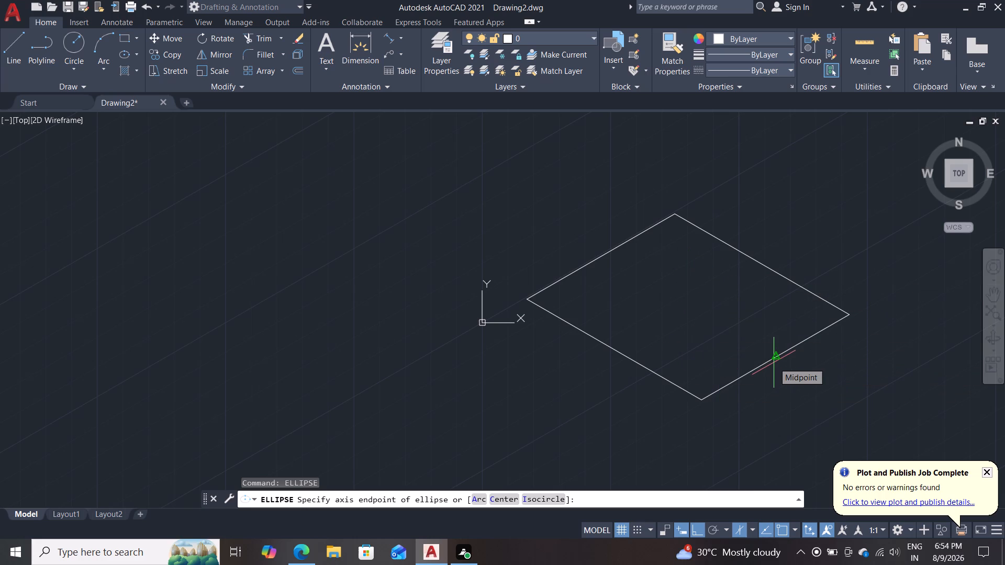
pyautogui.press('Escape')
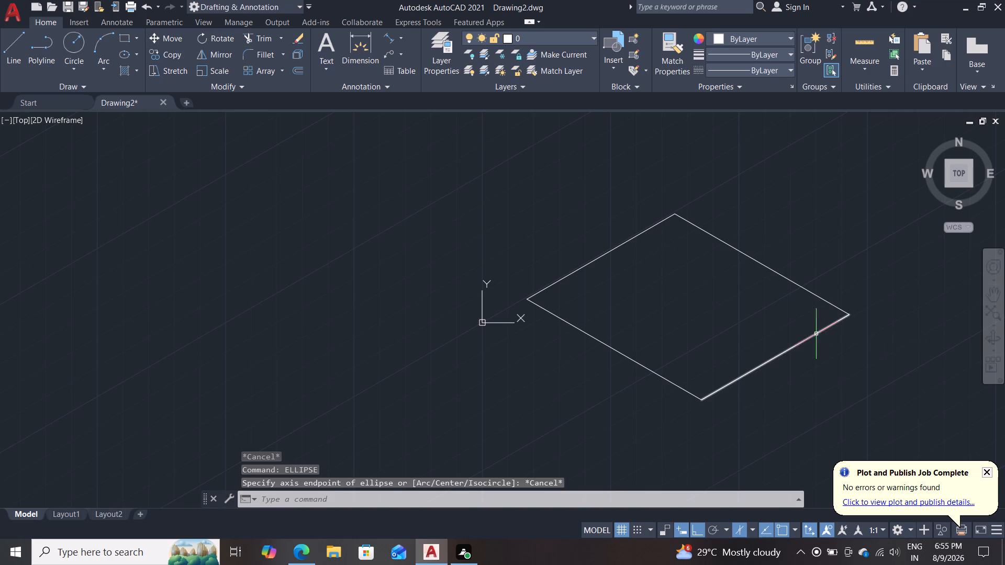
# Switch to Isoplane Left and draw a 13-unit line from the rhombus's rightmost corner back along its upper-right 85-unit edge.
pyautogui.press('l')
pyautogui.press('Return')
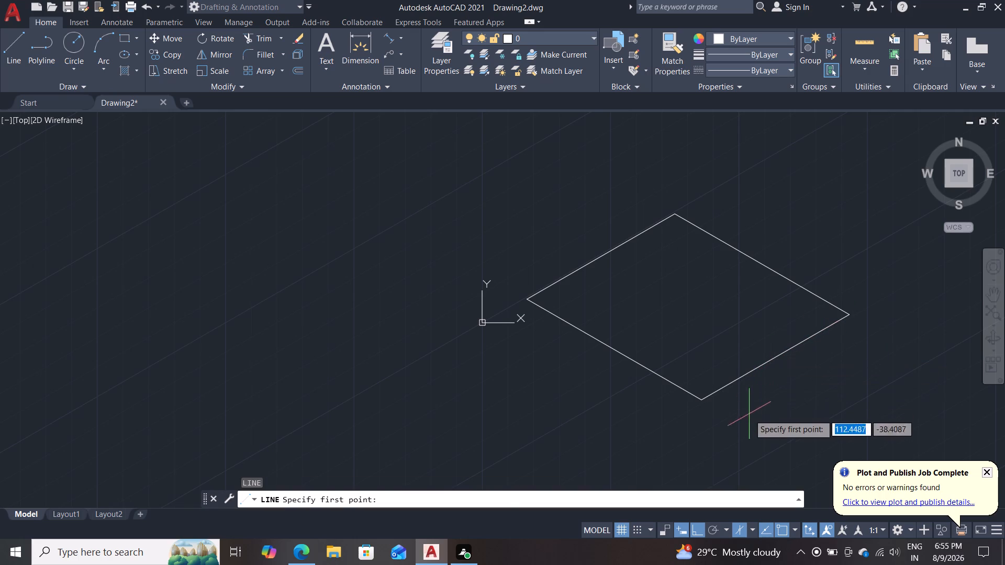
pyautogui.click(847, 314)
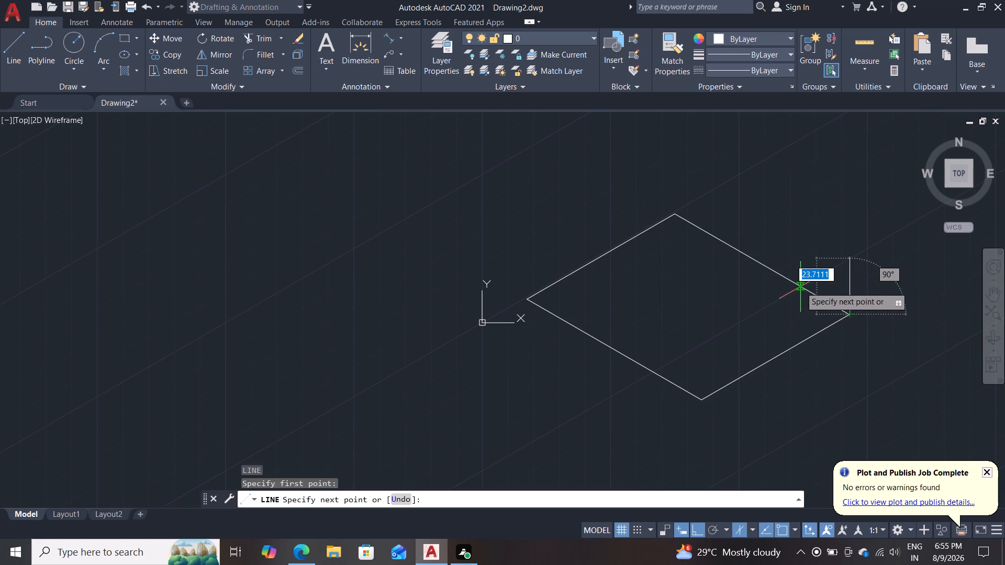
pyautogui.press('F5')
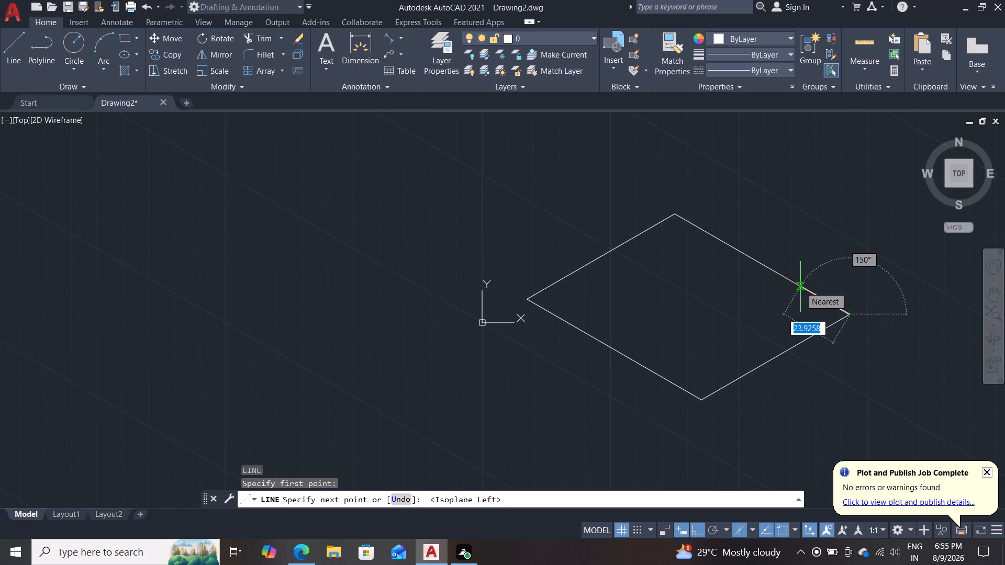
pyautogui.write('13')
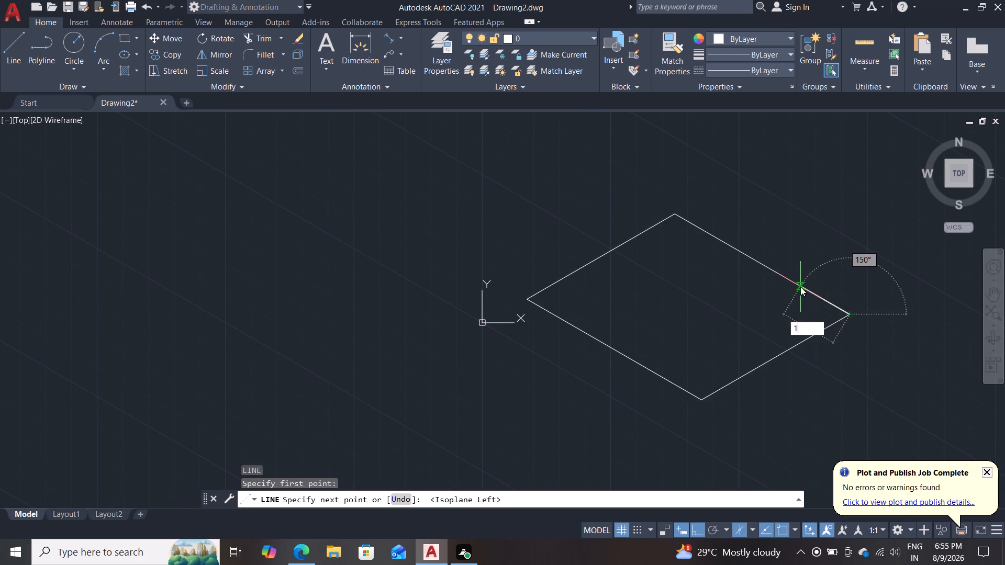
pyautogui.press('Return')
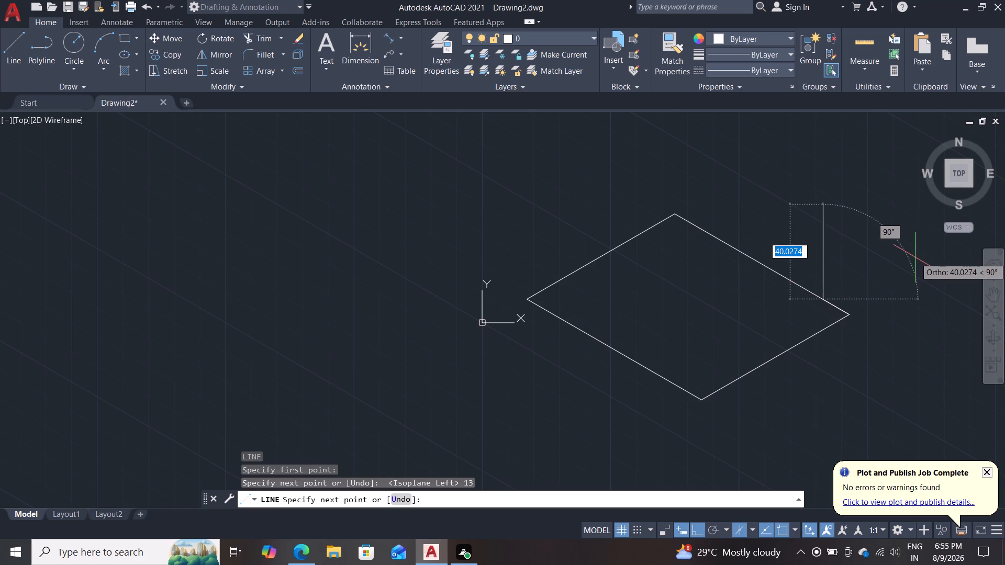
pyautogui.press('Escape')
# Draw a 13-unit-radius isocircle on Isoplane Top, centred on the inner end of the 13-unit line along the upper-right edge.
pyautogui.press('e')
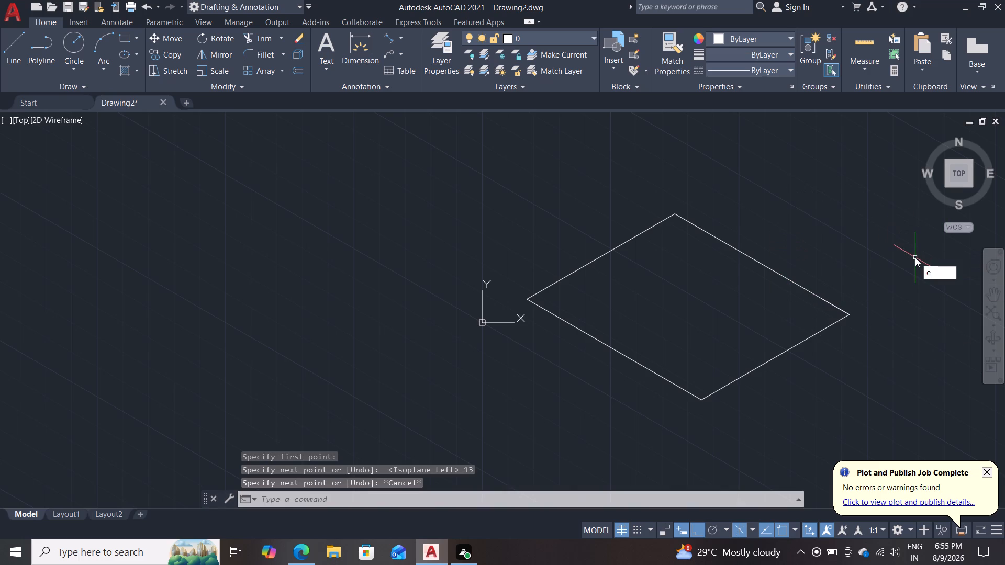
pyautogui.write('ll')
pyautogui.press('Return')
pyautogui.press('i')
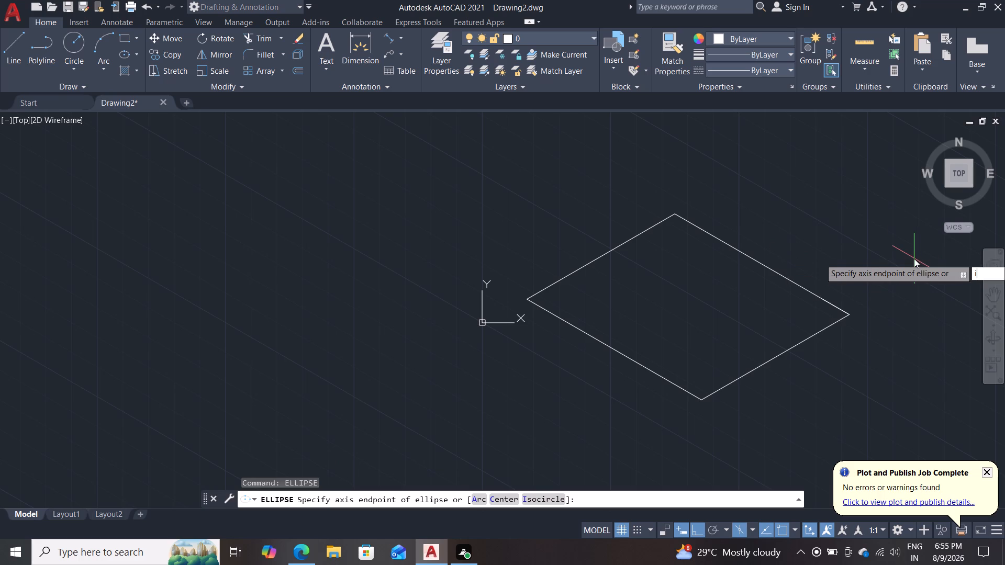
pyautogui.press('Return')
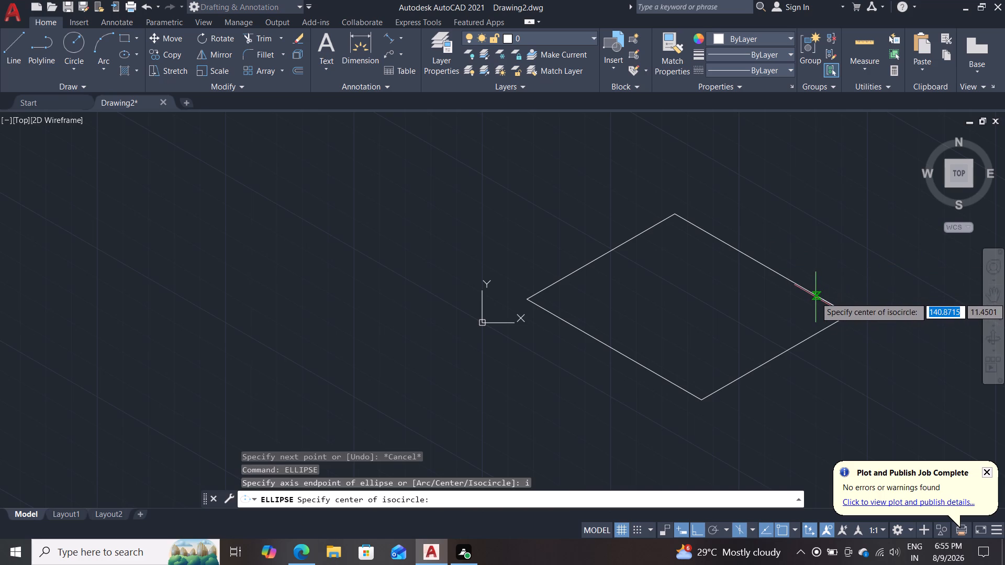
pyautogui.click(822, 296)
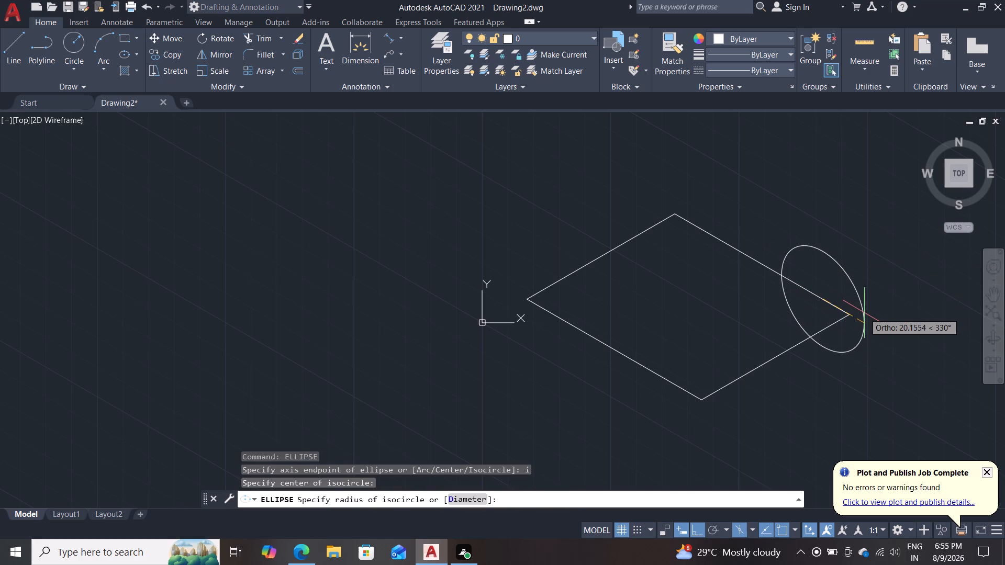
pyautogui.press('F5')
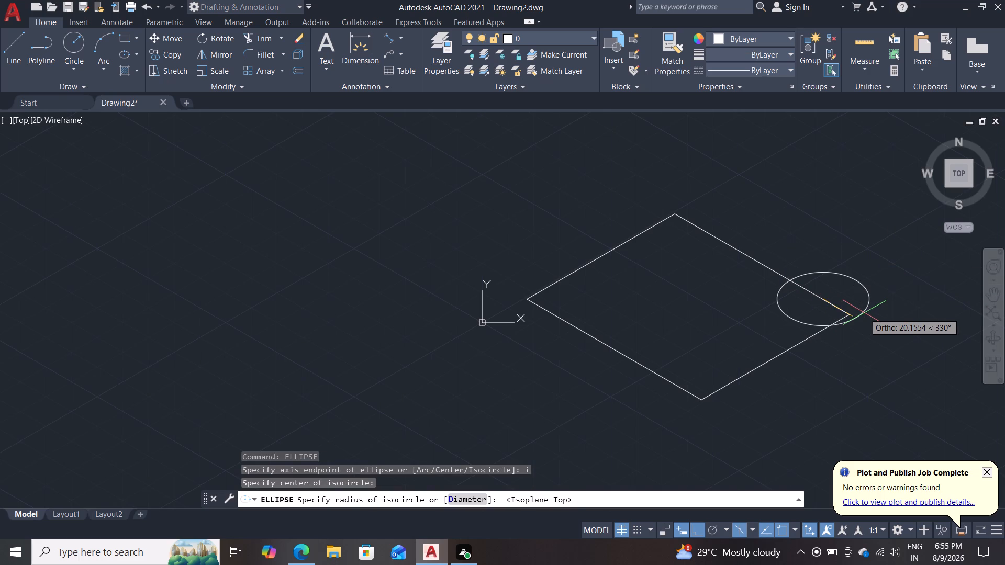
pyautogui.write('13')
pyautogui.press('Return')
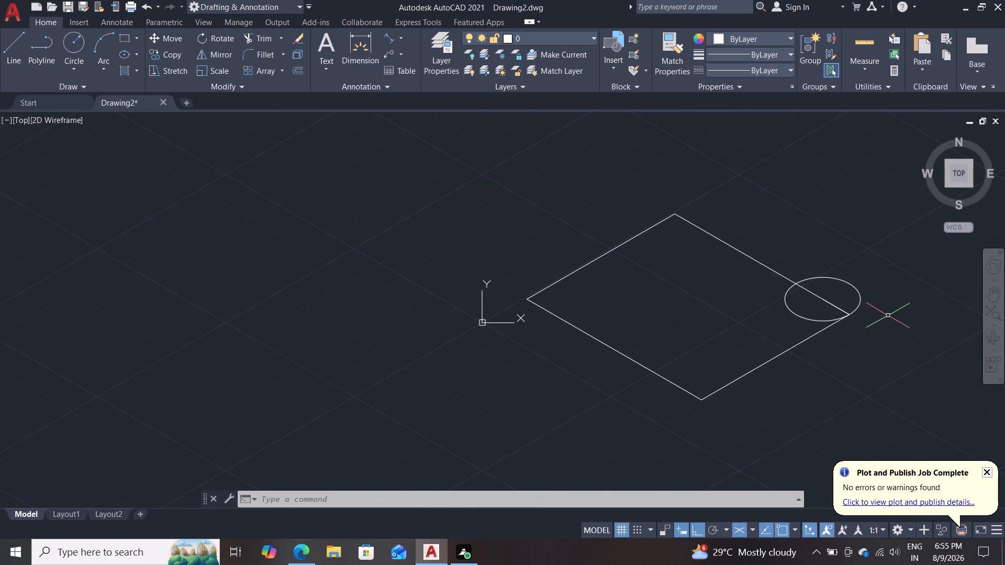
# Draw a concentric isocircle of radius 6.5 at the centre of the 13-unit-radius isocircle.
pyautogui.write('ell')
pyautogui.press('Return')
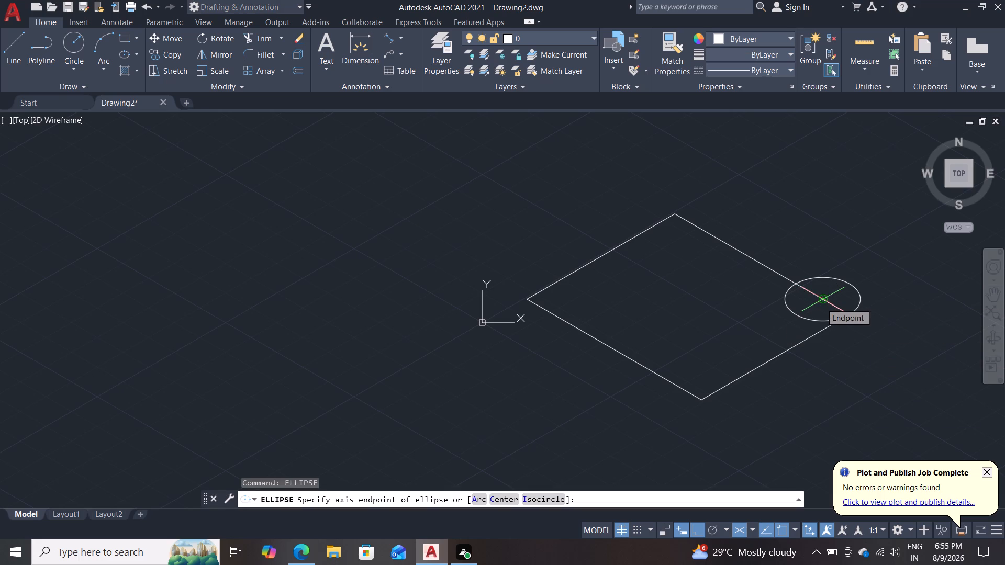
pyautogui.press('i')
pyautogui.press('Return')
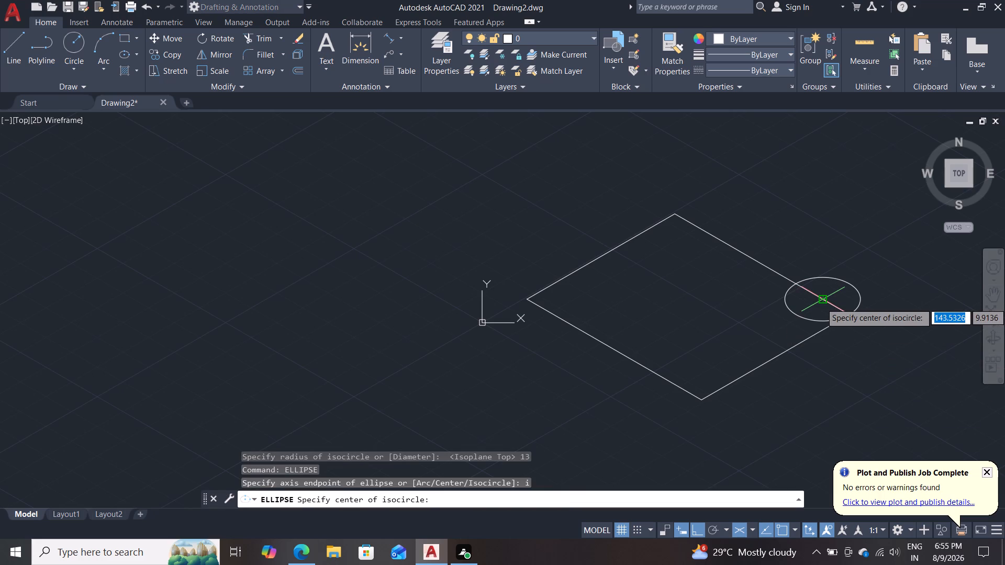
pyautogui.click(821, 303)
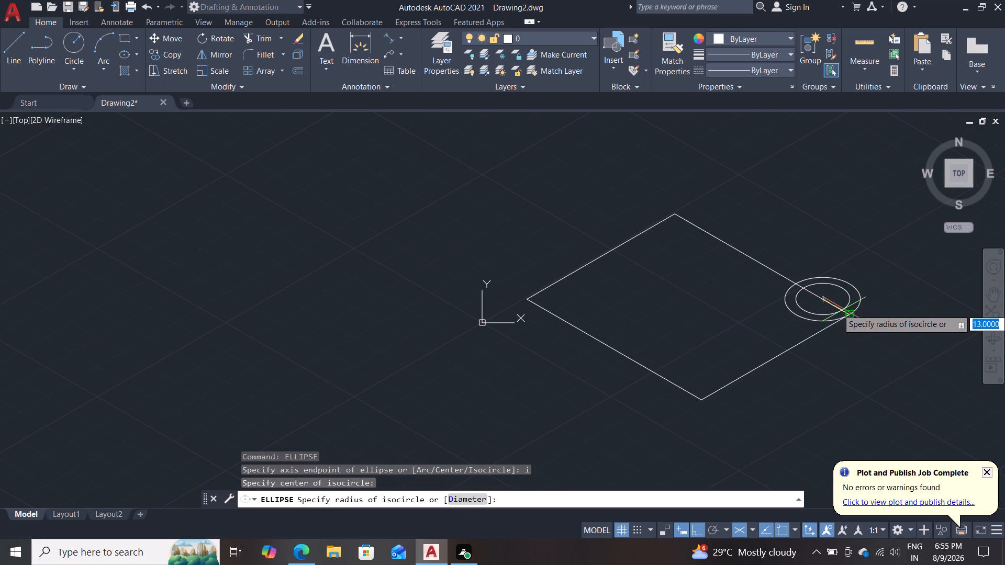
pyautogui.write('6.5')
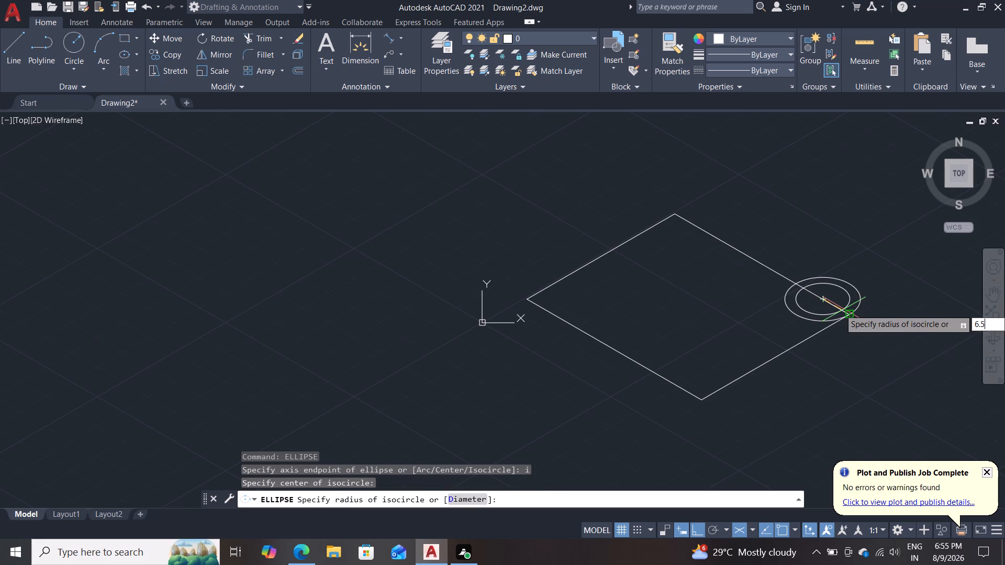
pyautogui.press('Return')
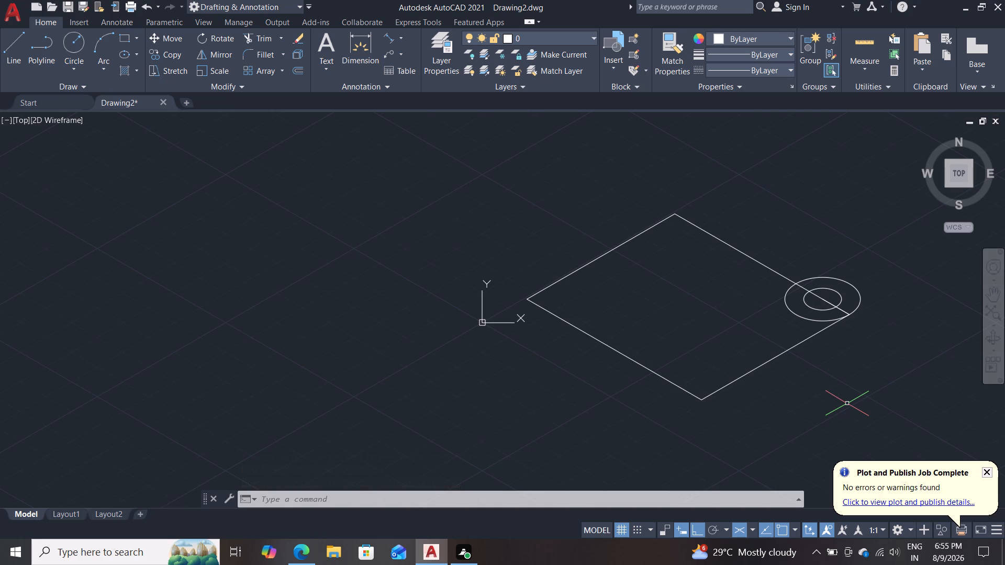
# Trim away the part of the larger isocircle that lies inside the rhombus.
pyautogui.write('tr')
pyautogui.press('Return')
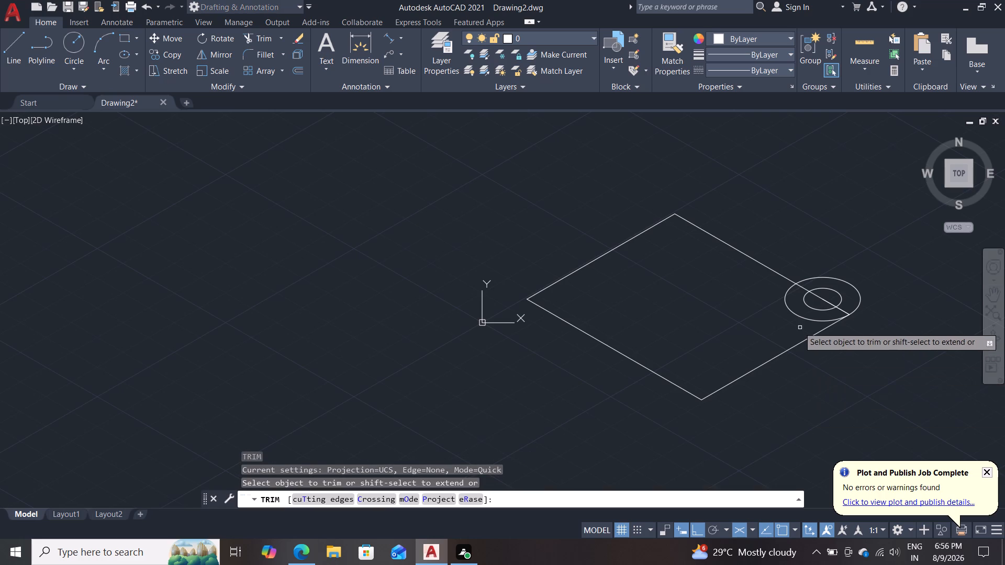
pyautogui.click(793, 311)
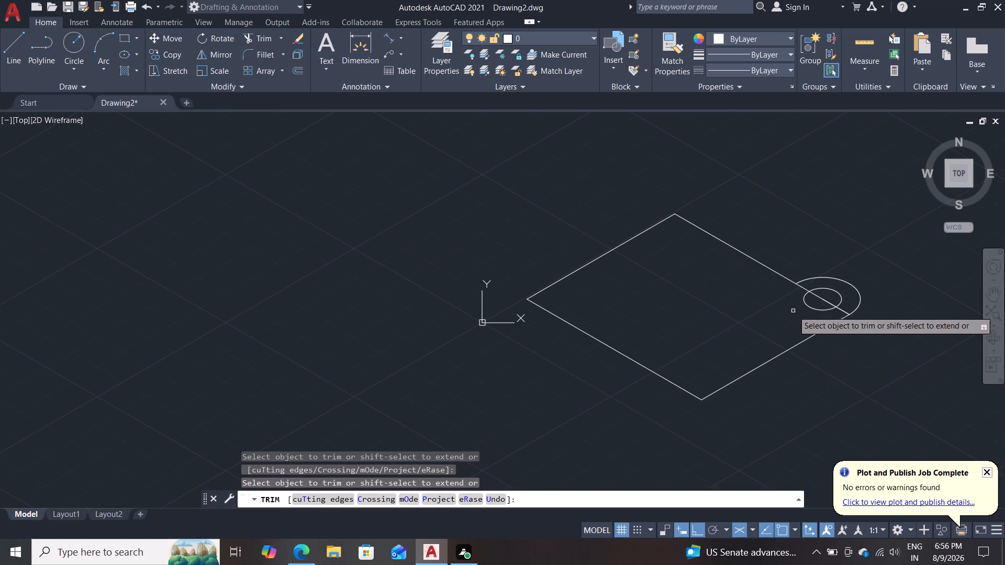
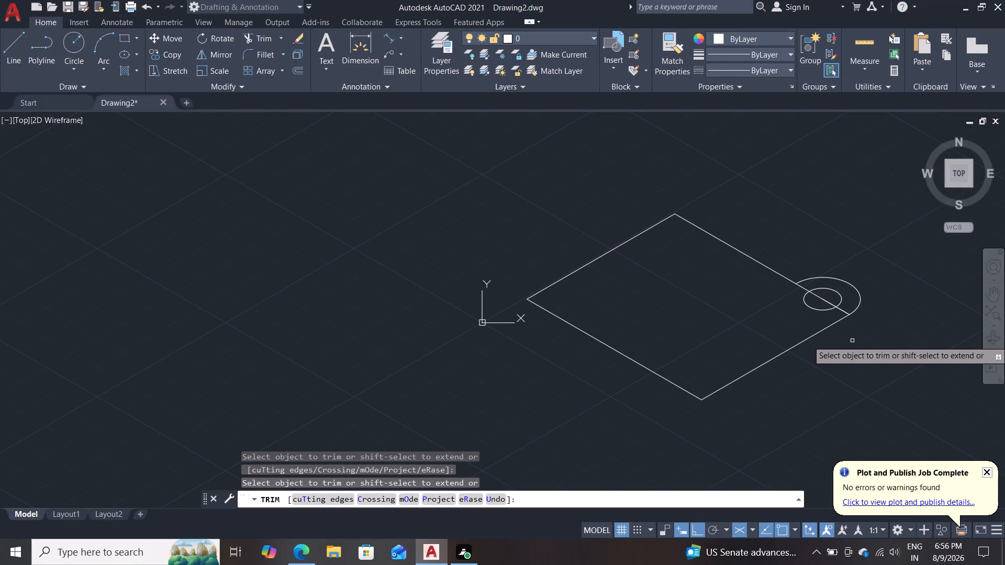
# Trim away the upper-right edge and construction line segments inside the rounded lug, including those crossing the hole.
pyautogui.scroll(1, 856, 347)
pyautogui.moveTo(858, 347); pyautogui.dragTo(850, 346, button='middle')
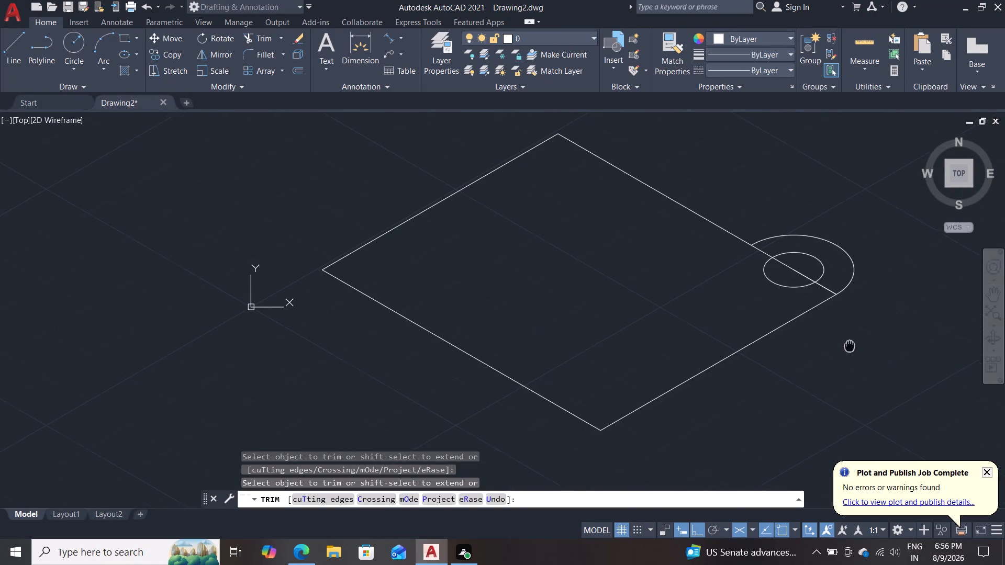
pyautogui.moveTo(850, 346); pyautogui.dragTo(822, 359, button='middle')
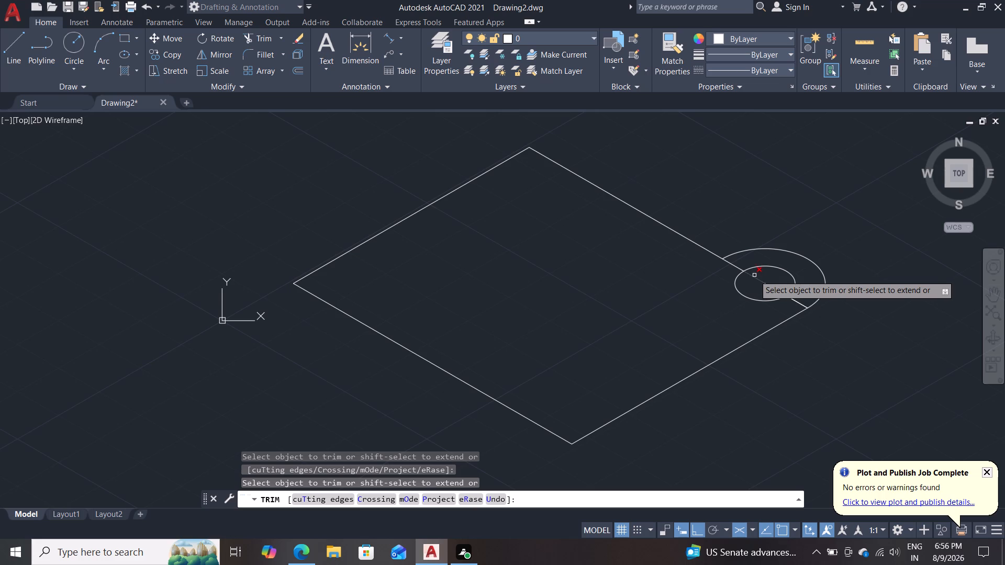
pyautogui.click(754, 275)
pyautogui.click(770, 286)
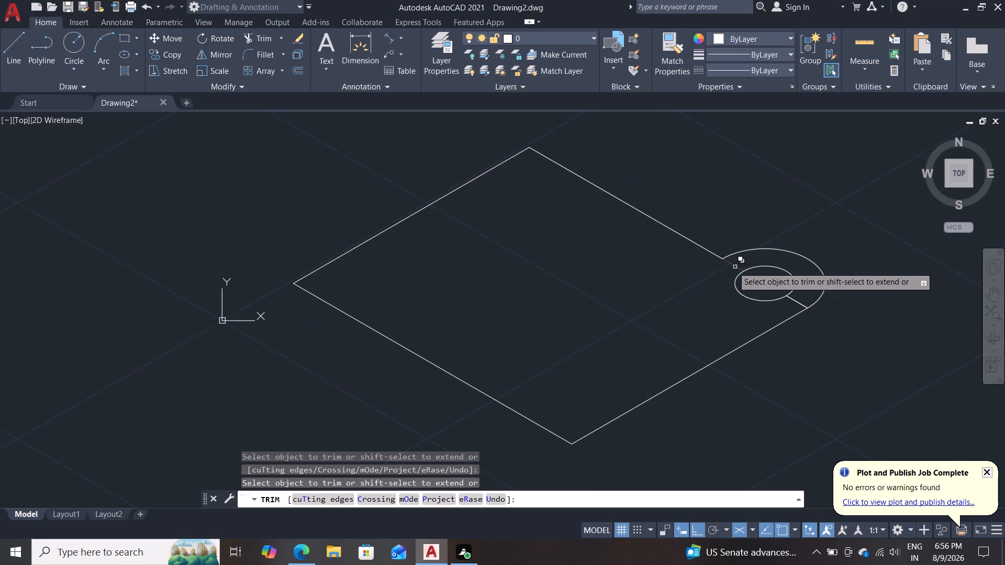
pyautogui.click(731, 267)
pyautogui.click(735, 264)
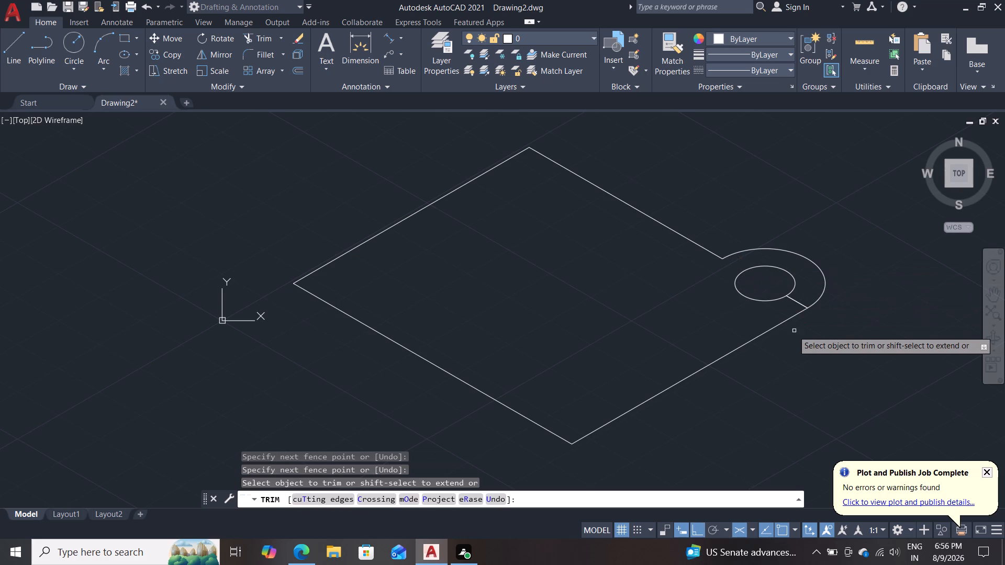
pyautogui.click(796, 301)
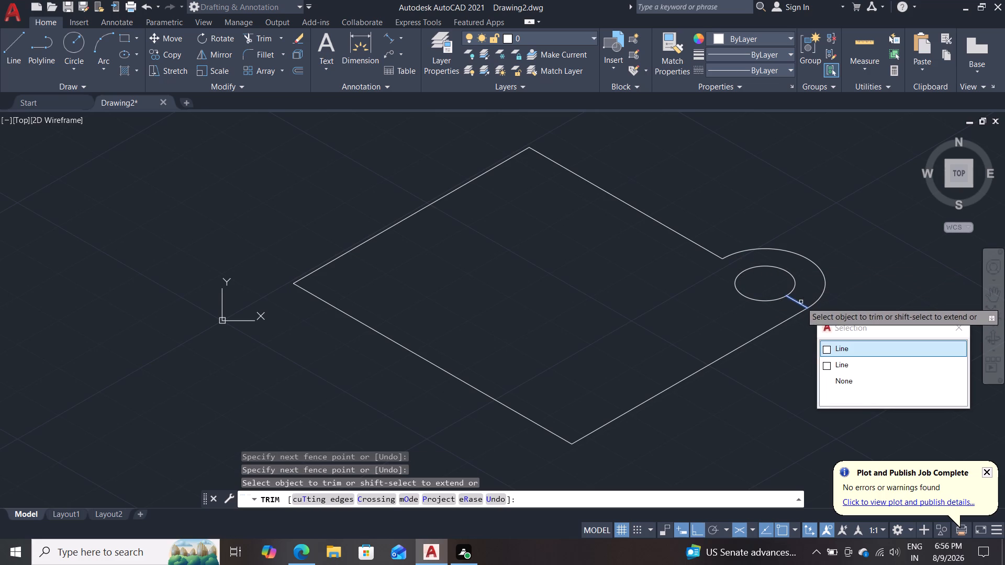
pyautogui.click(797, 301)
pyautogui.click(843, 348)
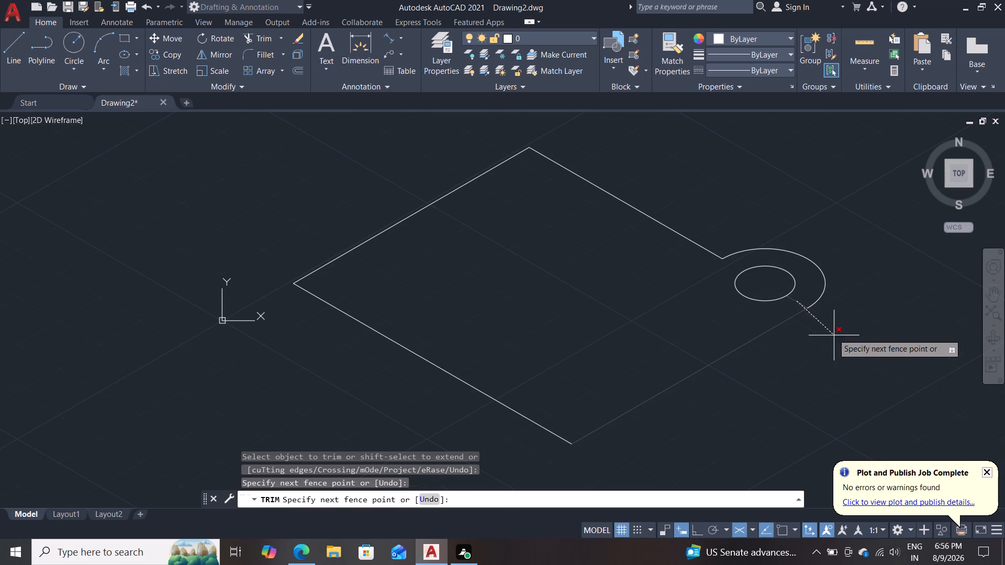
pyautogui.click(802, 299)
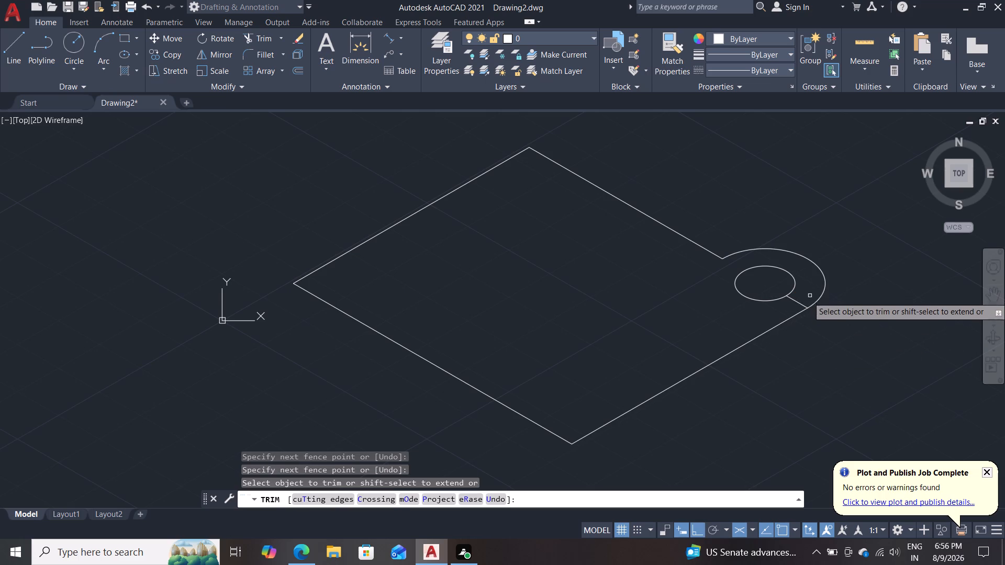
pyautogui.click(797, 303)
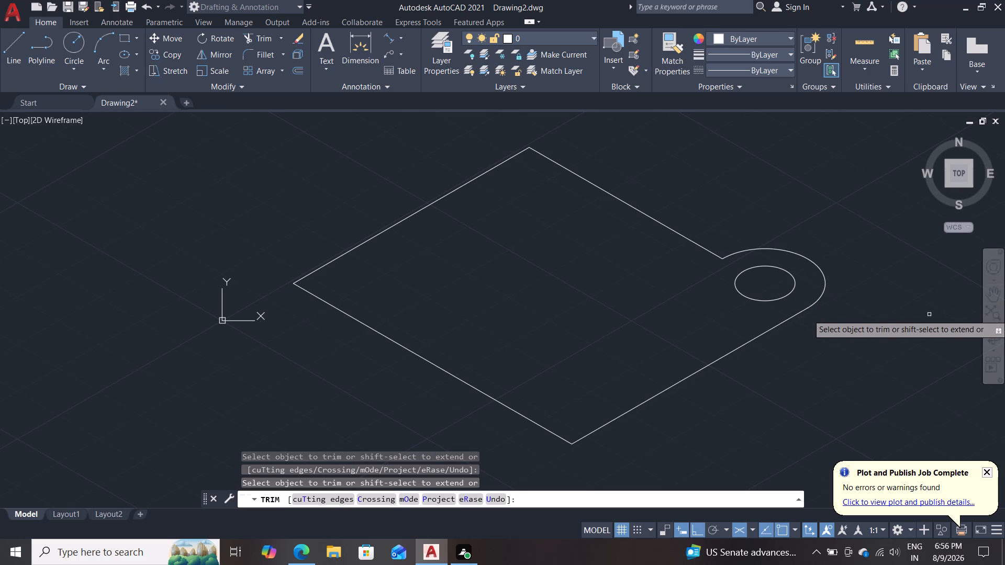
pyautogui.press('Escape')
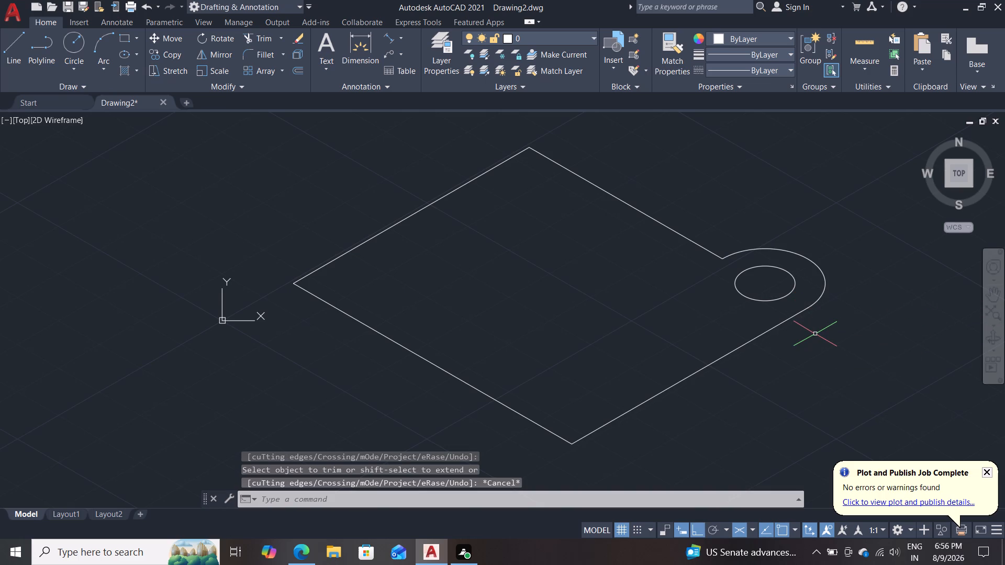
# Draw a 13-unit line from the outline's bottommost corner back along its lower-left edge.
pyautogui.press('l')
pyautogui.press('Return')
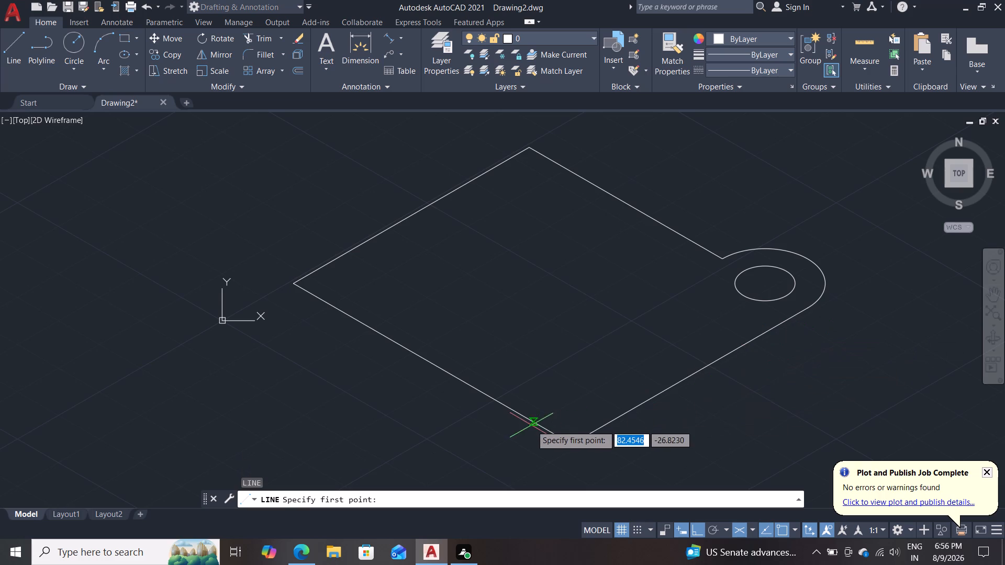
pyautogui.click(569, 440)
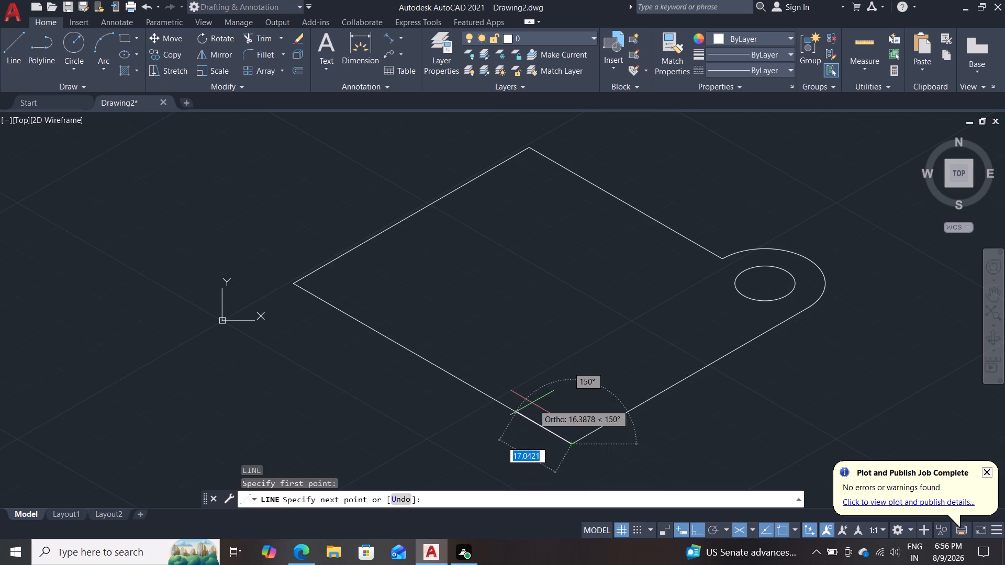
pyautogui.write('13')
pyautogui.press('Return')
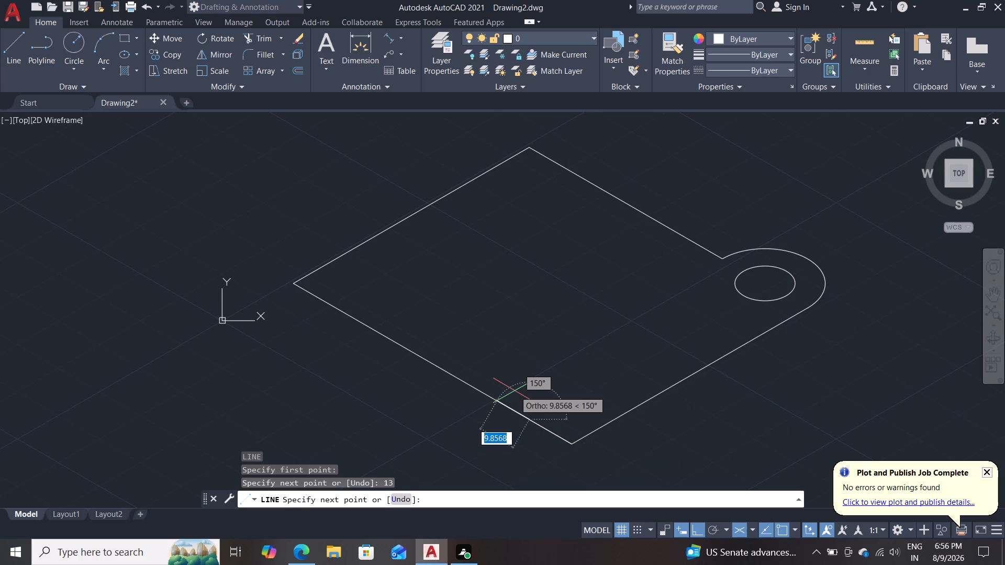
pyautogui.press('Escape')
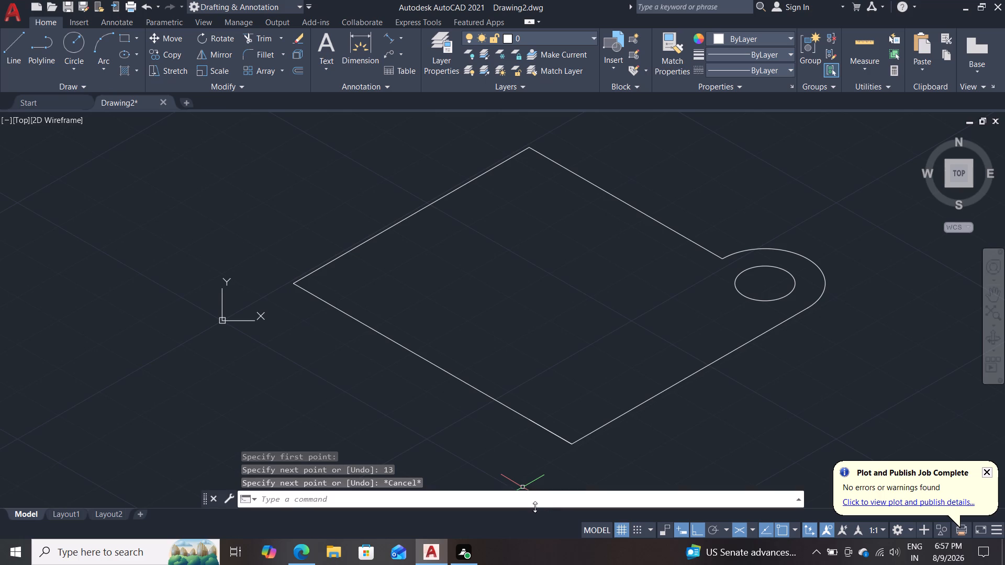
# Draw a 13-unit-radius isocircle centred on the inner end of the 13-unit line, reaching to the bottommost corner.
pyautogui.write('ell')
pyautogui.press('Return')
pyautogui.press('i')
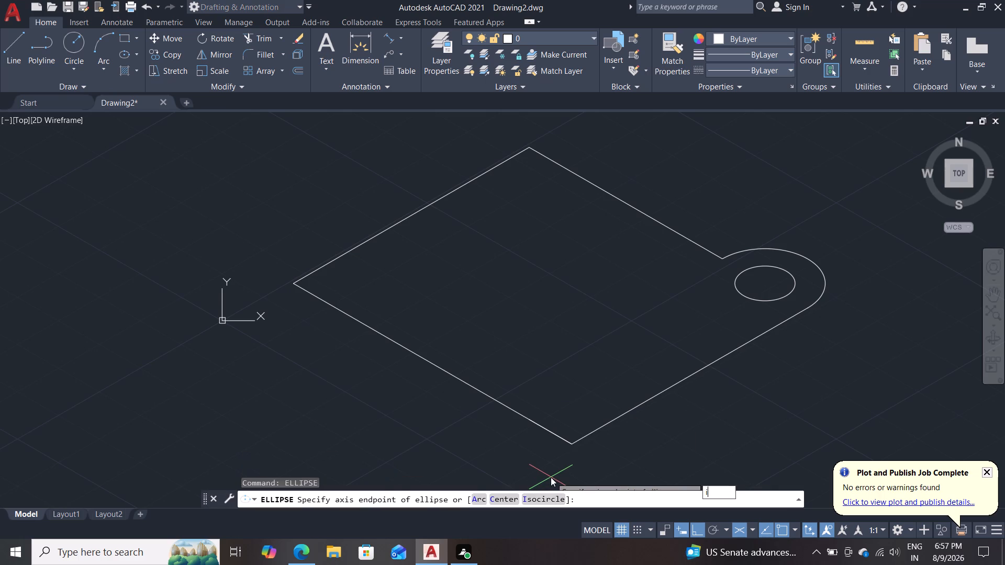
pyautogui.press('Return')
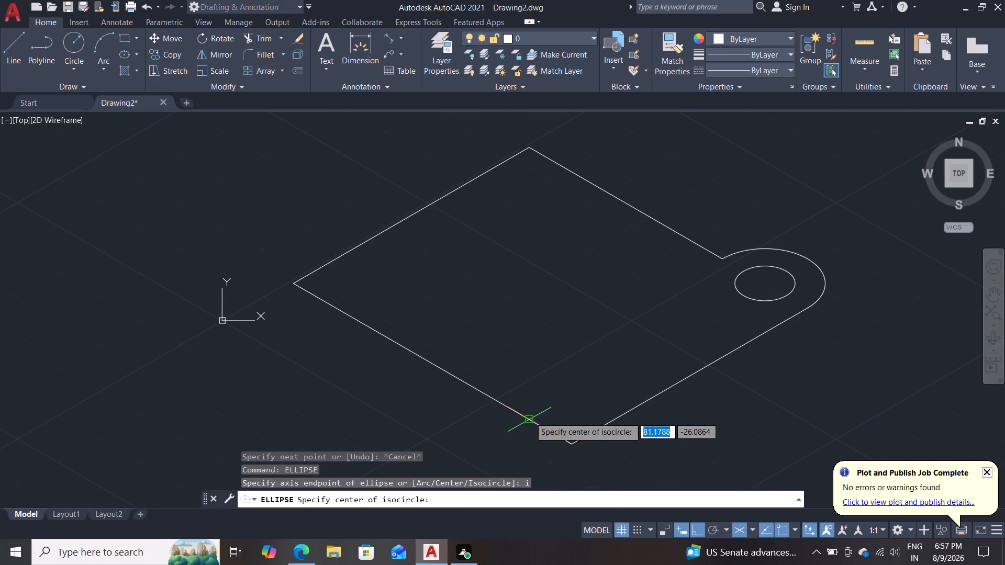
pyautogui.click(530, 417)
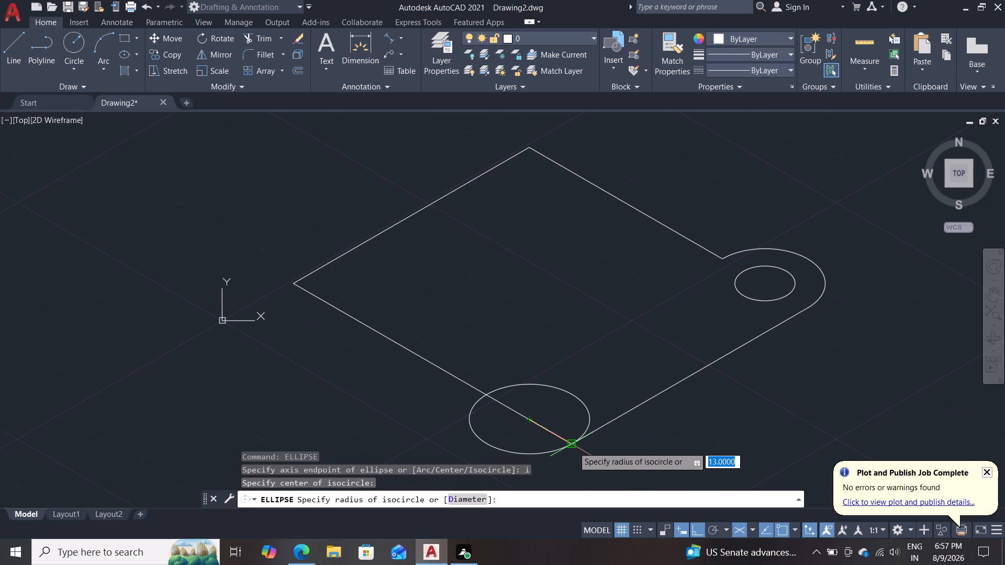
pyautogui.click(573, 447)
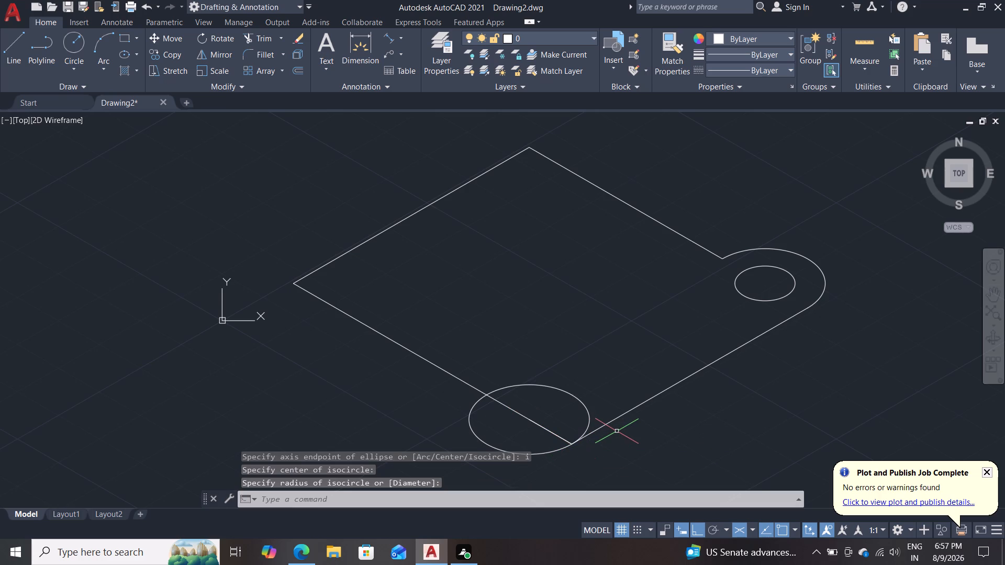
# Draw a concentric isocircle of radius 6.5 at the centre of the larger isocircle near the bottommost corner.
pyautogui.press('e')
pyautogui.write('ll')
pyautogui.press('Return')
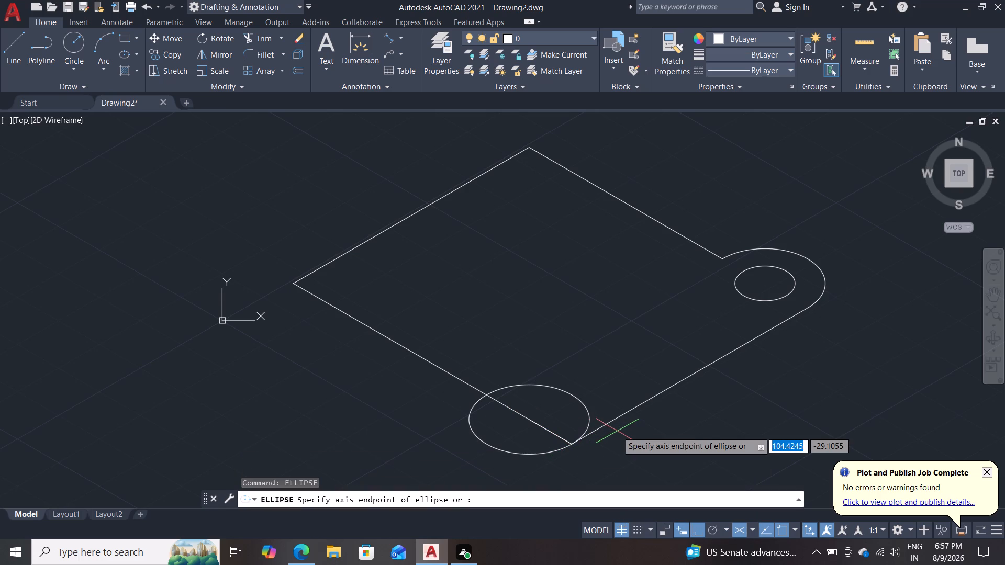
pyautogui.press('i')
pyautogui.press('Return')
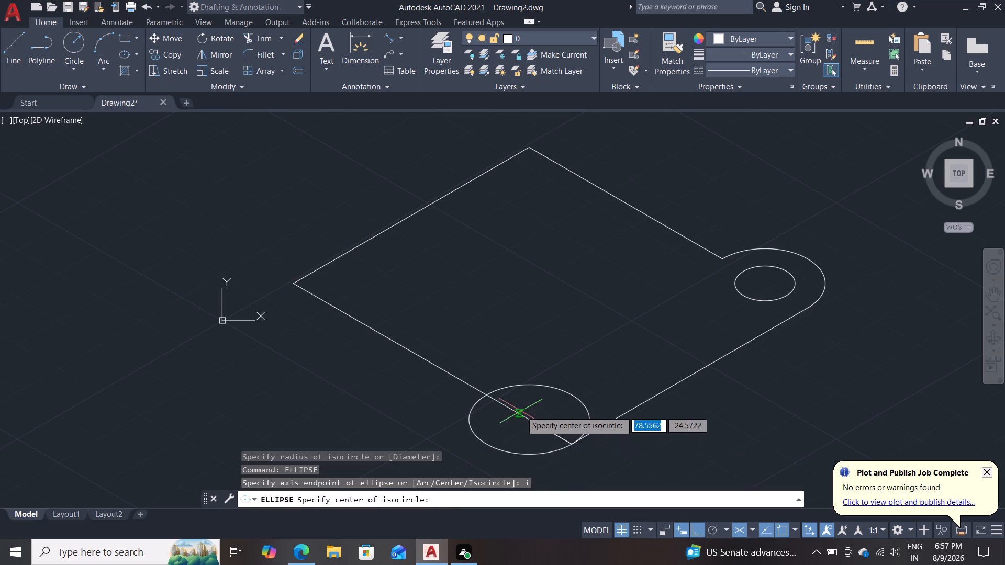
pyautogui.click(529, 419)
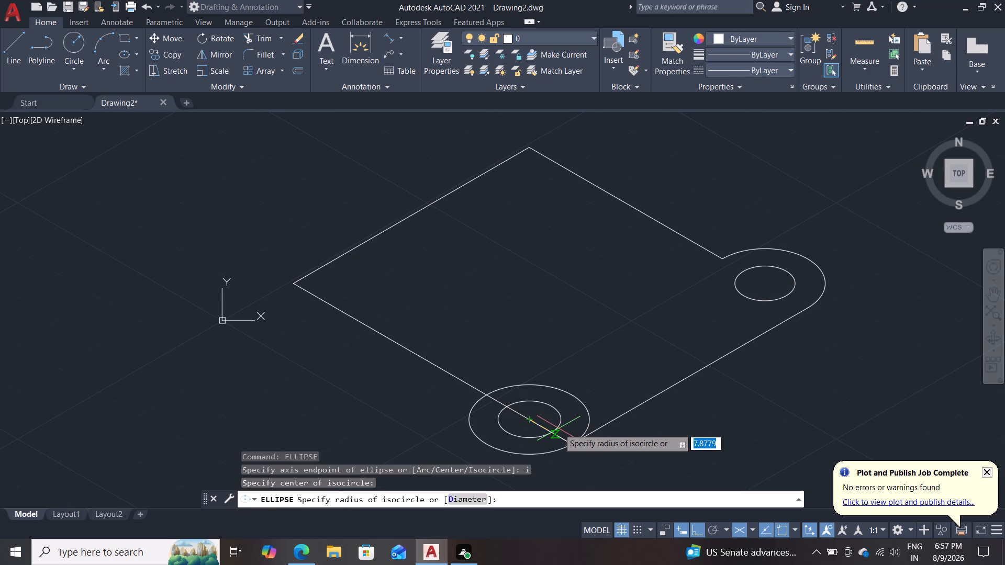
pyautogui.write('6.5')
pyautogui.press('Return')
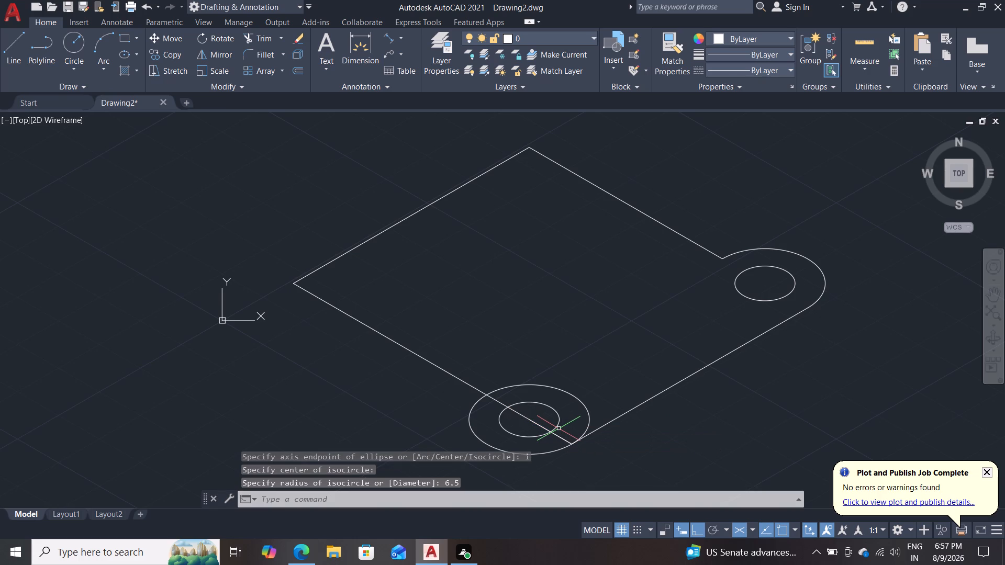
# Trim the bottom lug: remove the larger isocircle's arc inside the outline and the line segments crossing the lug and hole.
pyautogui.write('tr')
pyautogui.press('Return')
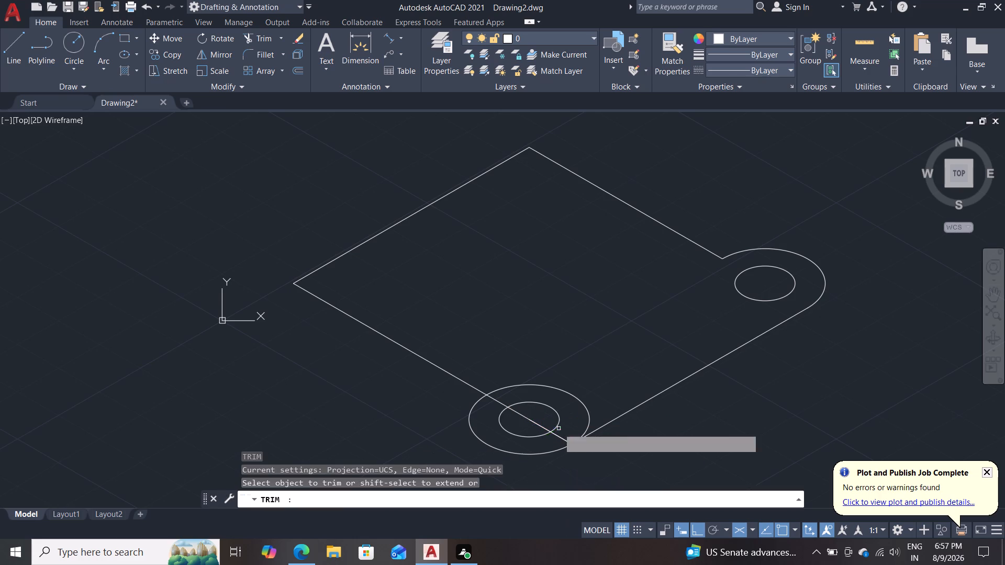
pyautogui.click(500, 403)
pyautogui.click(507, 388)
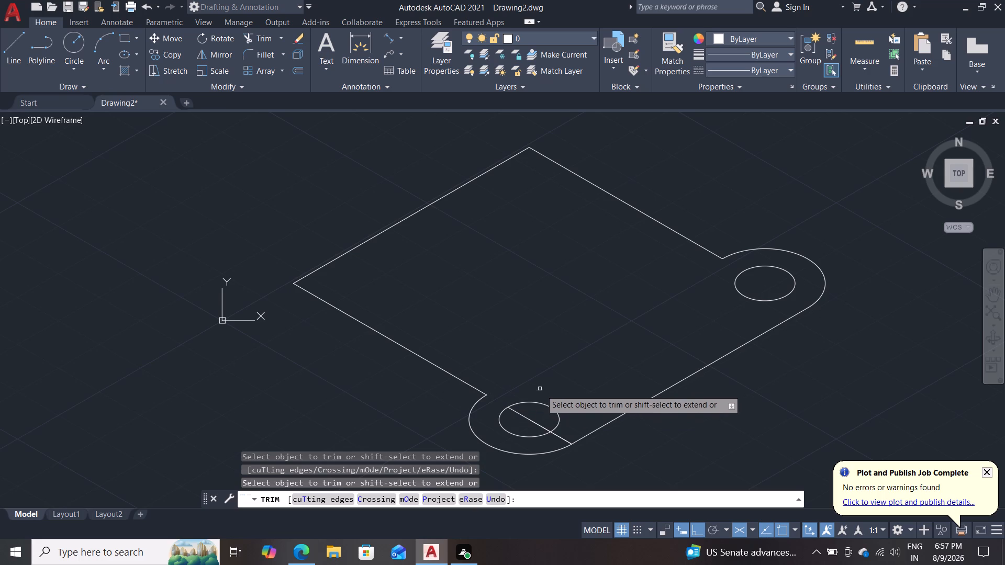
pyautogui.click(534, 420)
pyautogui.click(580, 469)
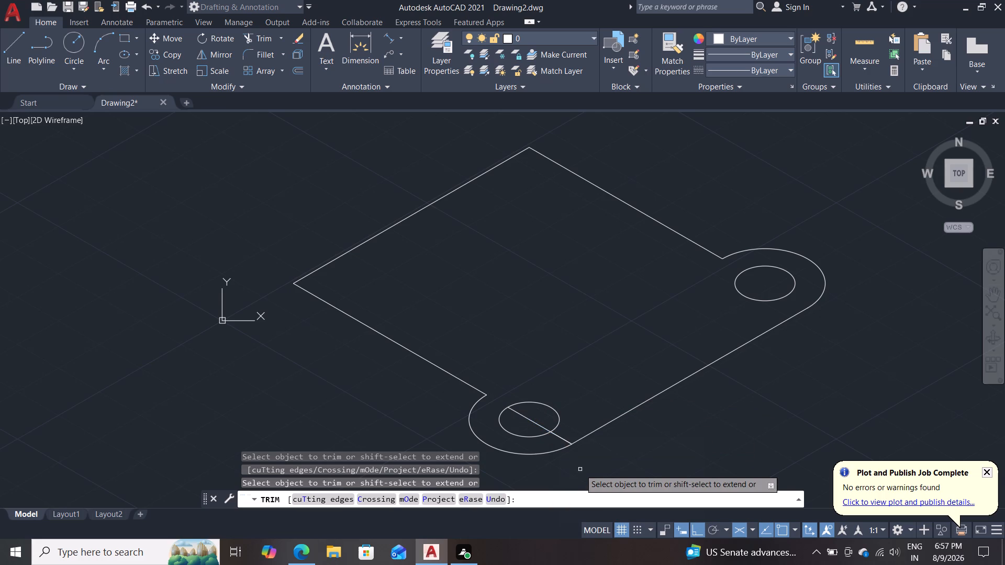
pyautogui.click(530, 420)
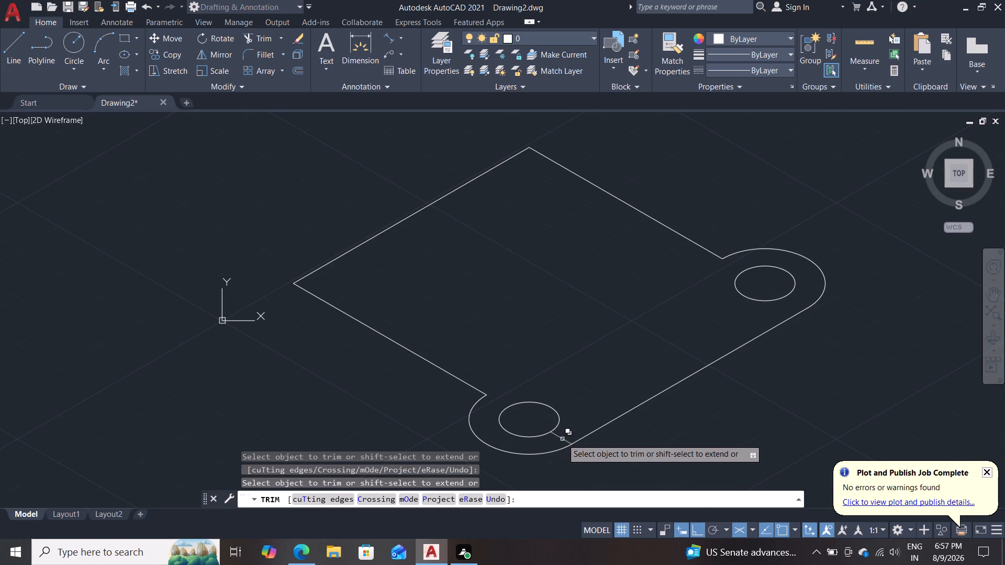
pyautogui.click(562, 439)
pyautogui.doubleClick(595, 468)
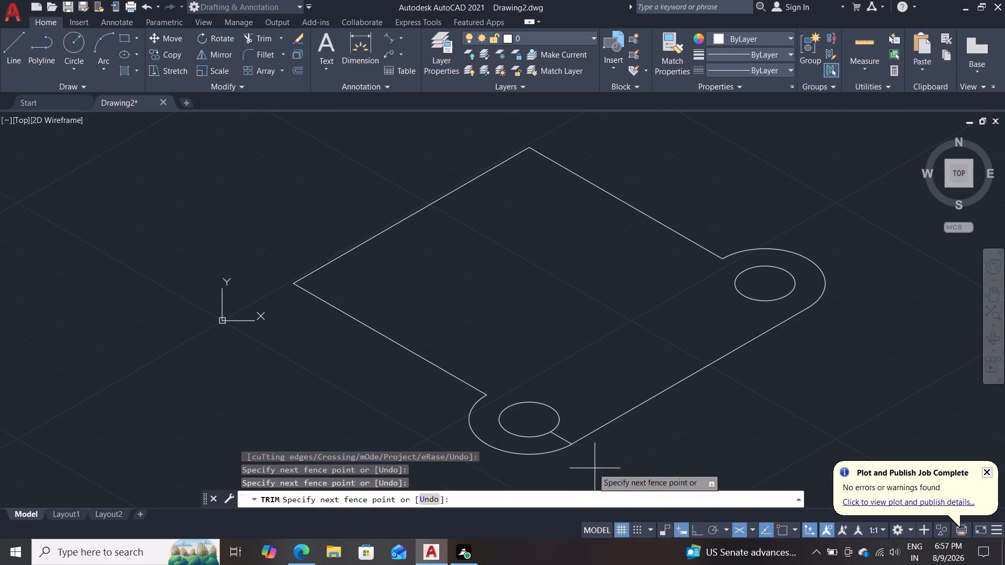
pyautogui.click(614, 458)
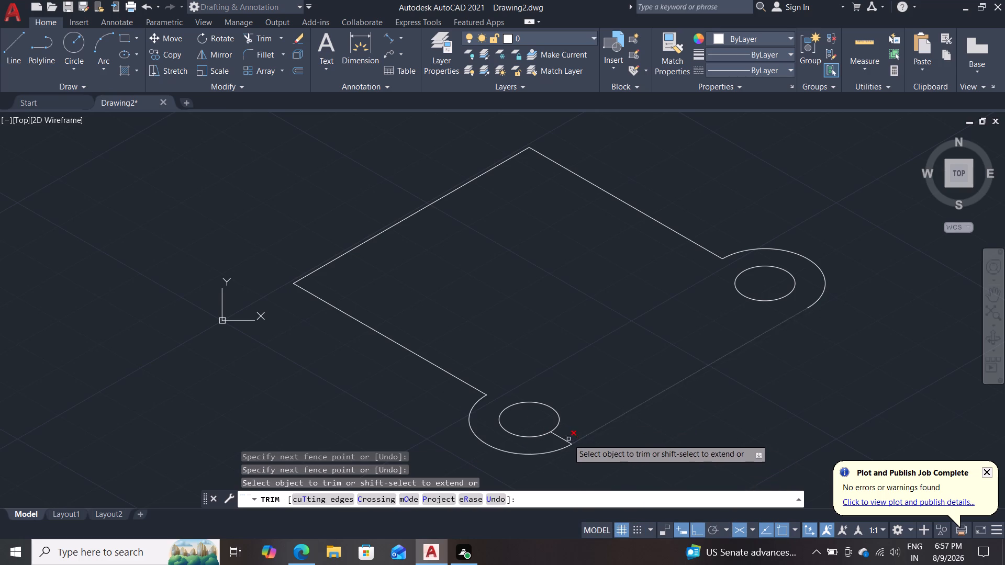
pyautogui.click(564, 438)
pyautogui.press('Escape')
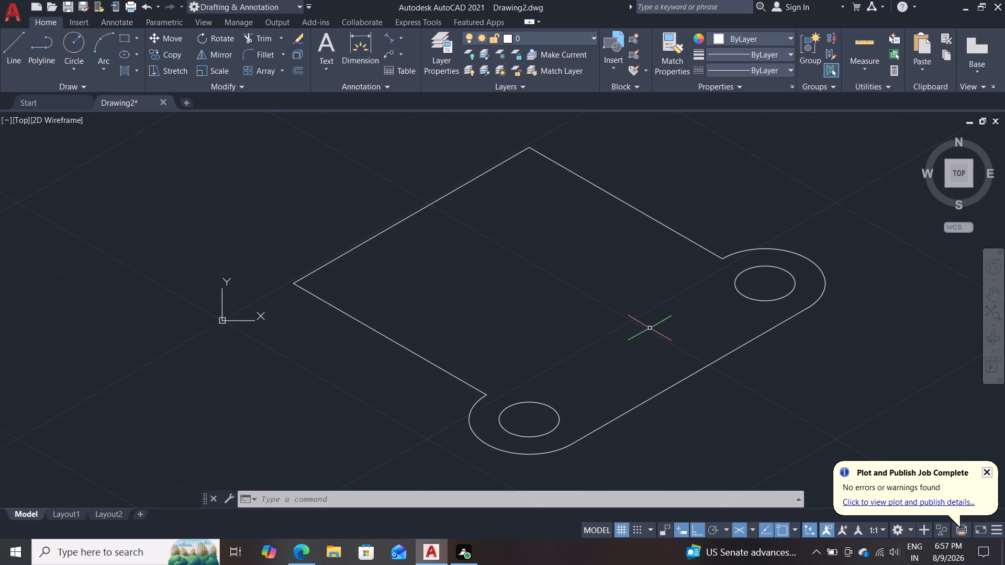
# Copy the bottom lug's outer arc and the adjoining lower-right edge 13 units straight down in the right isoplane.
pyautogui.write('co')
pyautogui.press('Return')
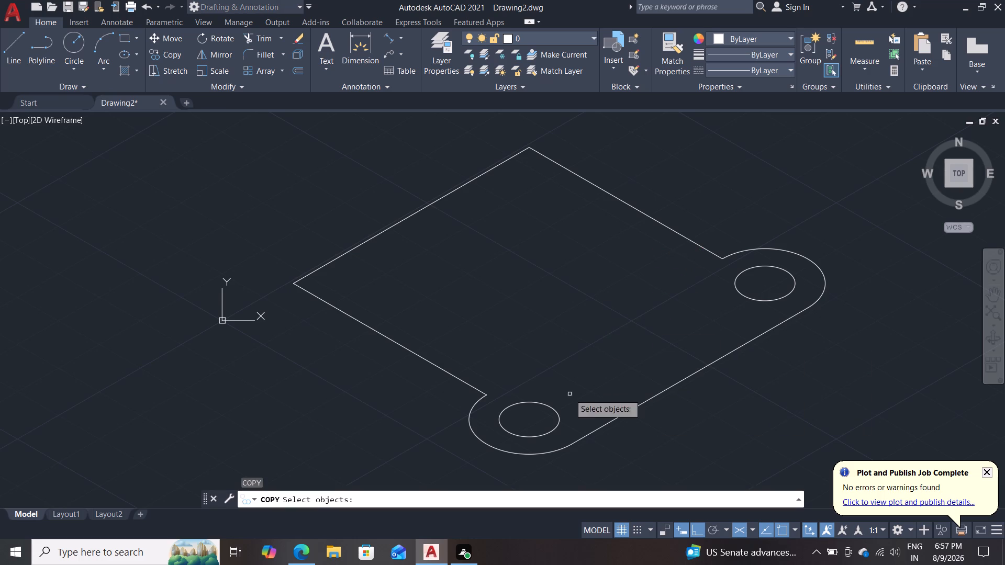
pyautogui.click(541, 455)
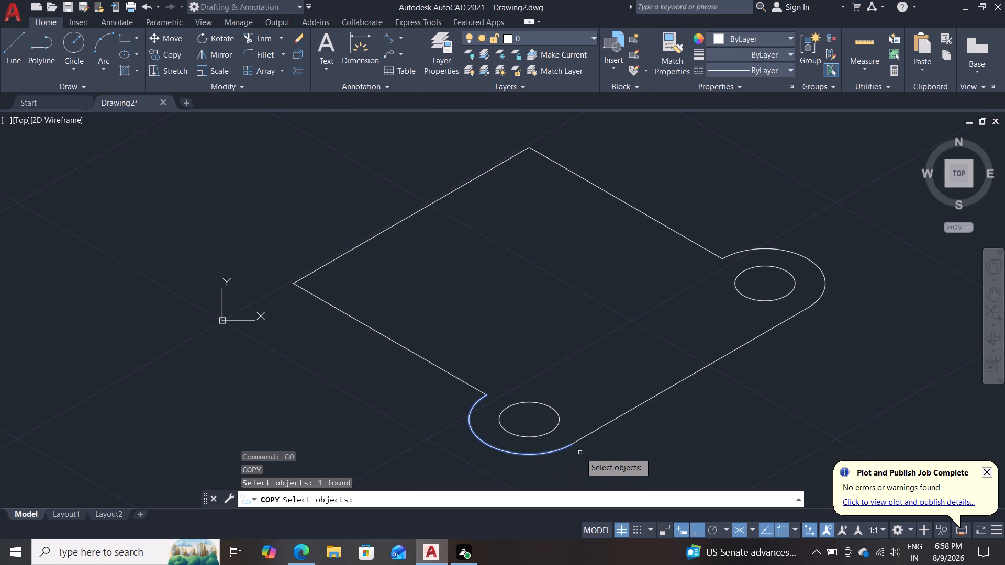
pyautogui.click(630, 409)
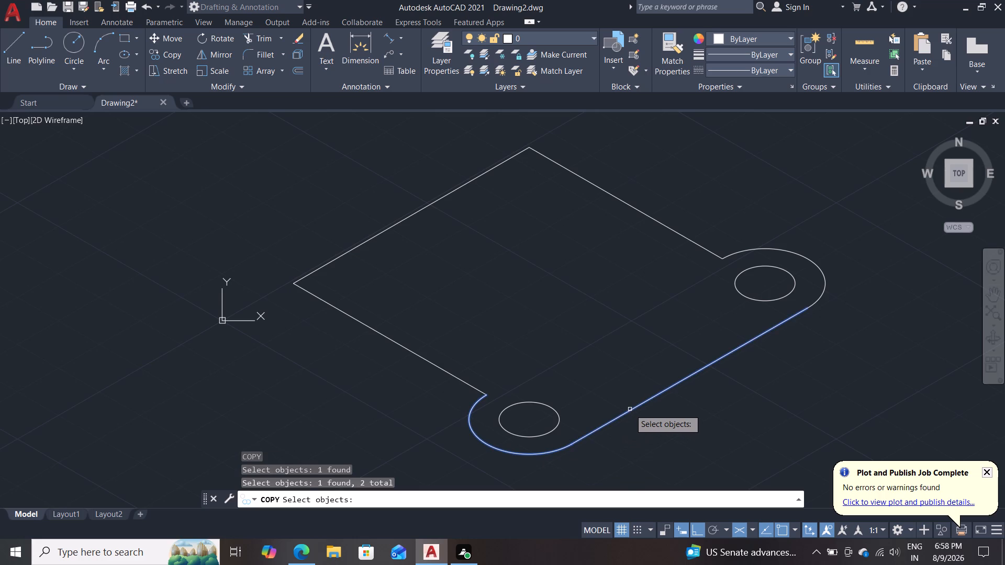
pyautogui.press('Return')
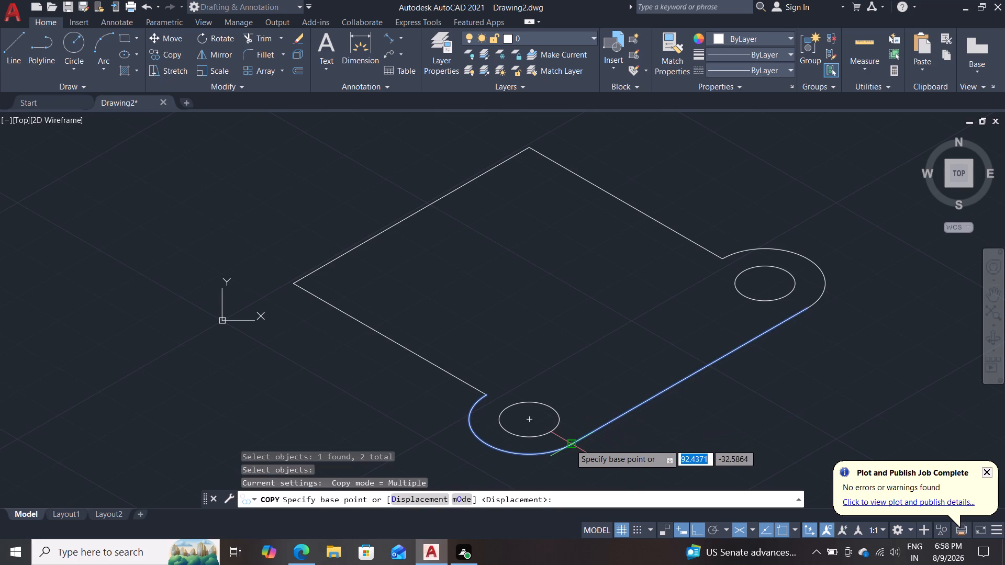
pyautogui.click(570, 444)
pyautogui.scroll(-1, 583, 436)
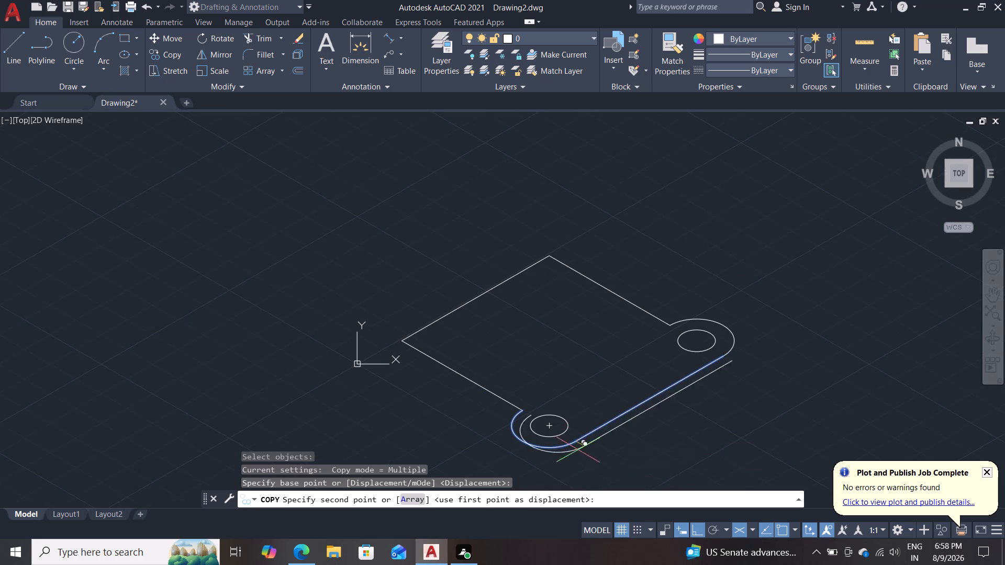
pyautogui.press('F5')
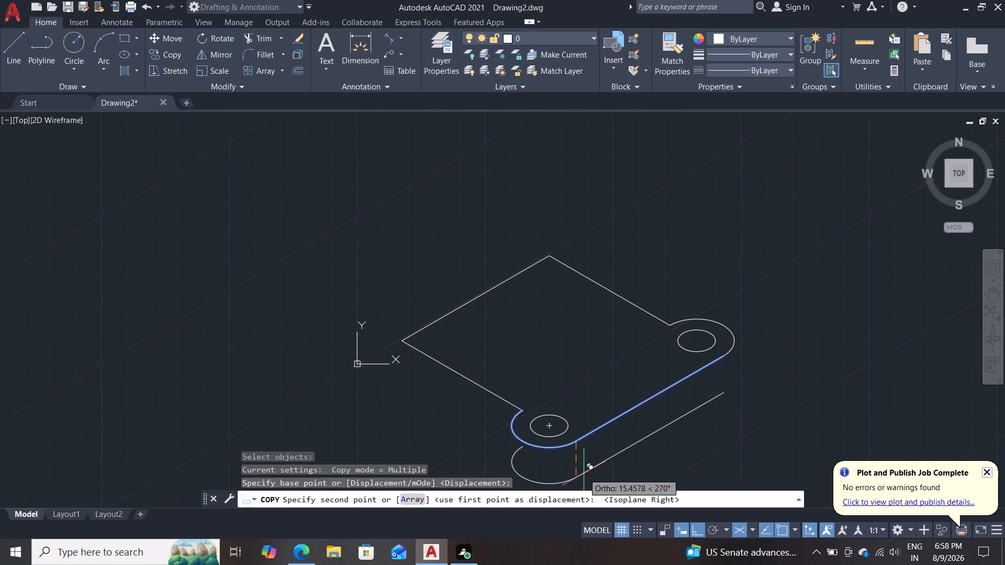
pyautogui.write('13')
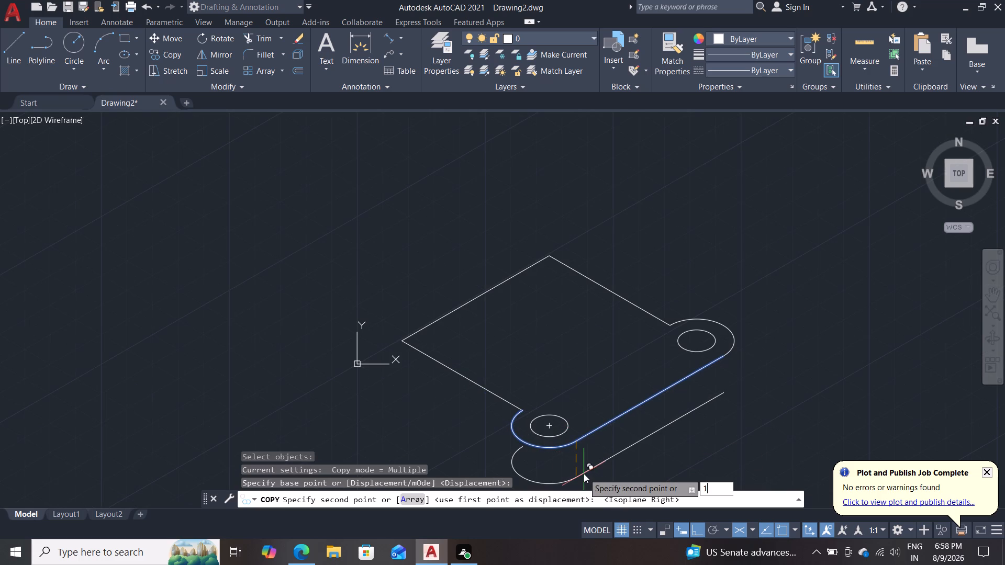
pyautogui.press('Return')
pyautogui.press('Escape')
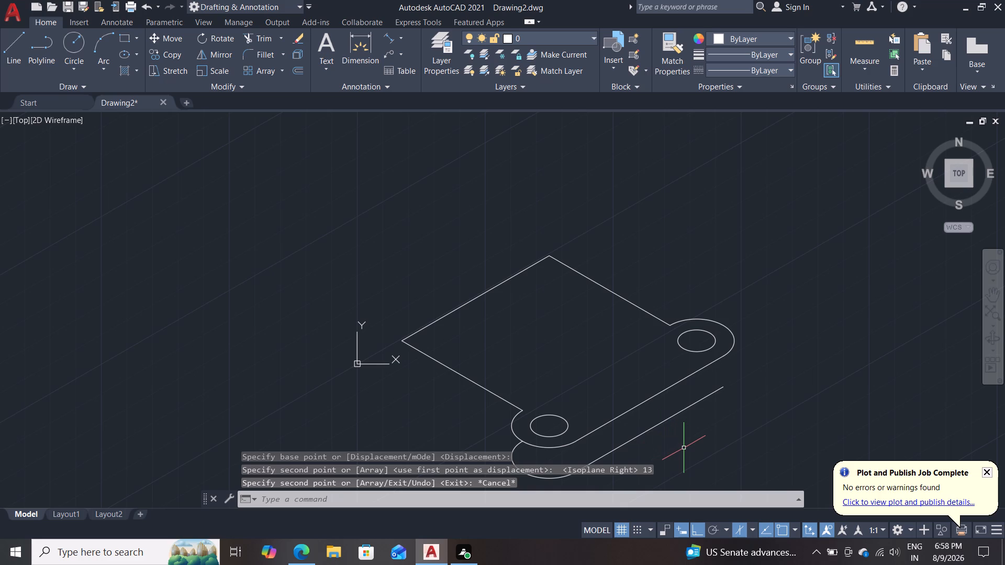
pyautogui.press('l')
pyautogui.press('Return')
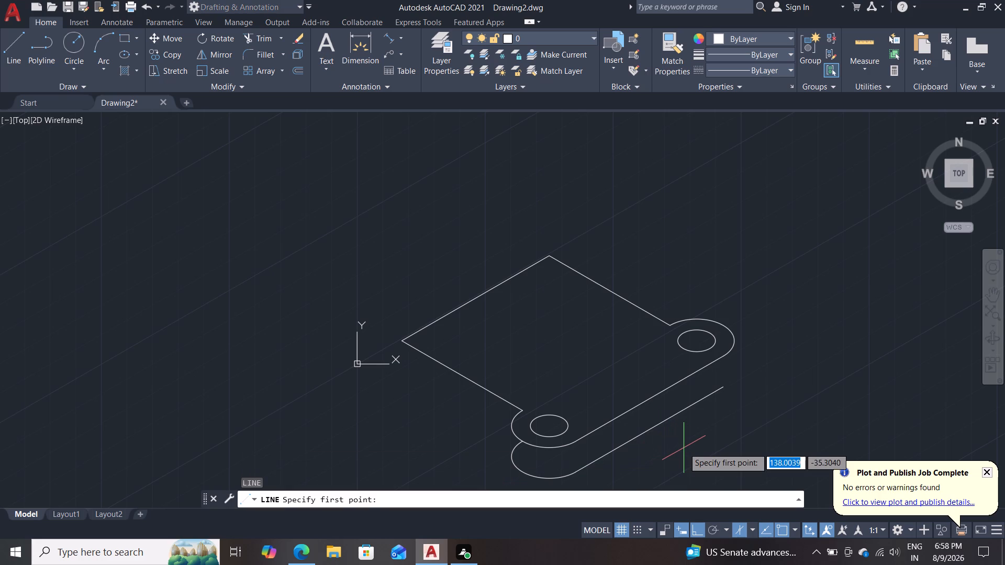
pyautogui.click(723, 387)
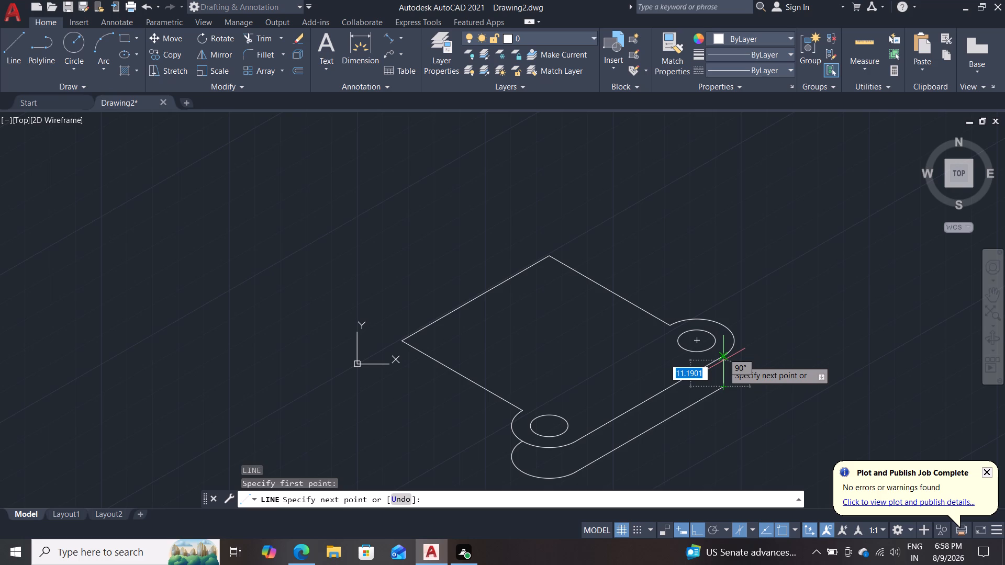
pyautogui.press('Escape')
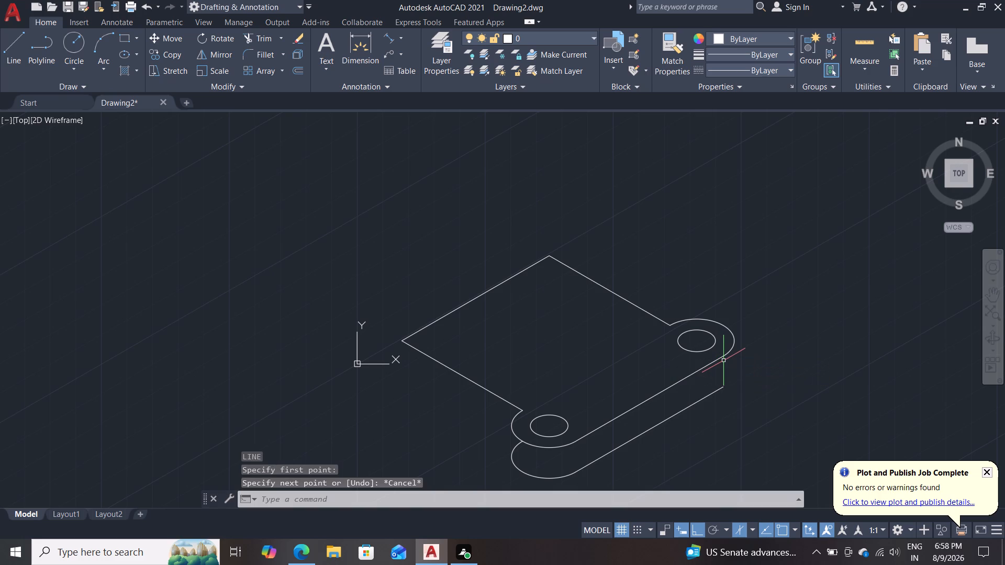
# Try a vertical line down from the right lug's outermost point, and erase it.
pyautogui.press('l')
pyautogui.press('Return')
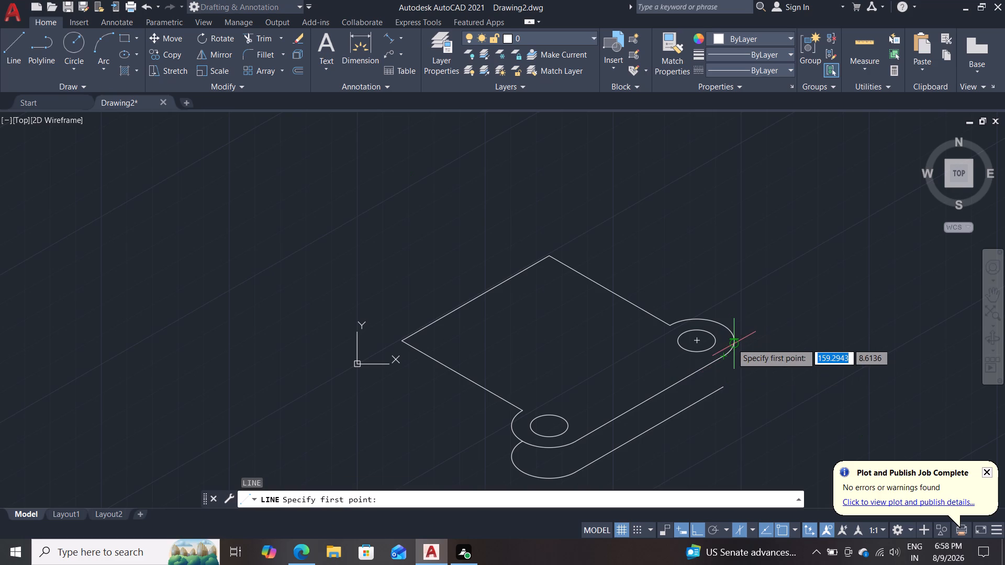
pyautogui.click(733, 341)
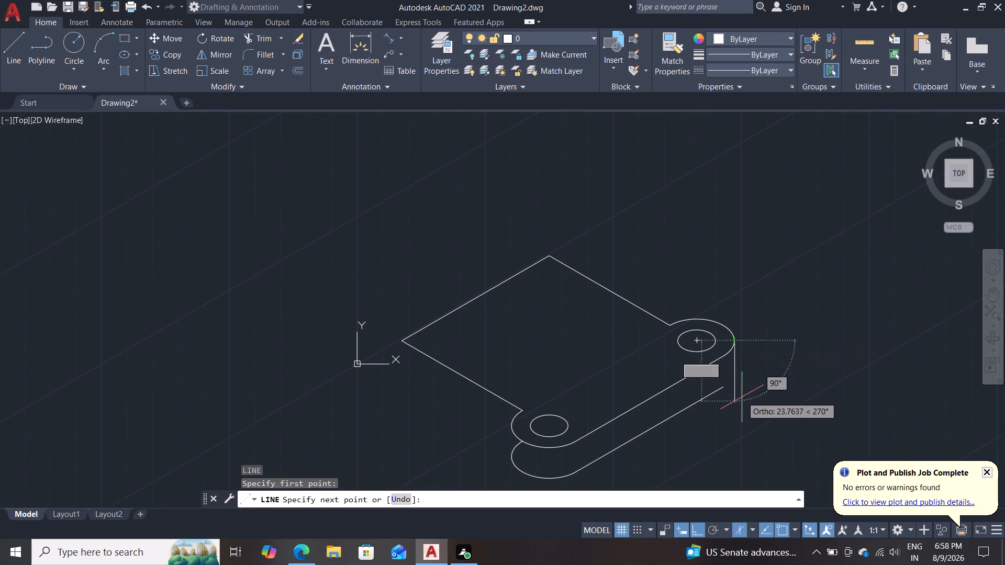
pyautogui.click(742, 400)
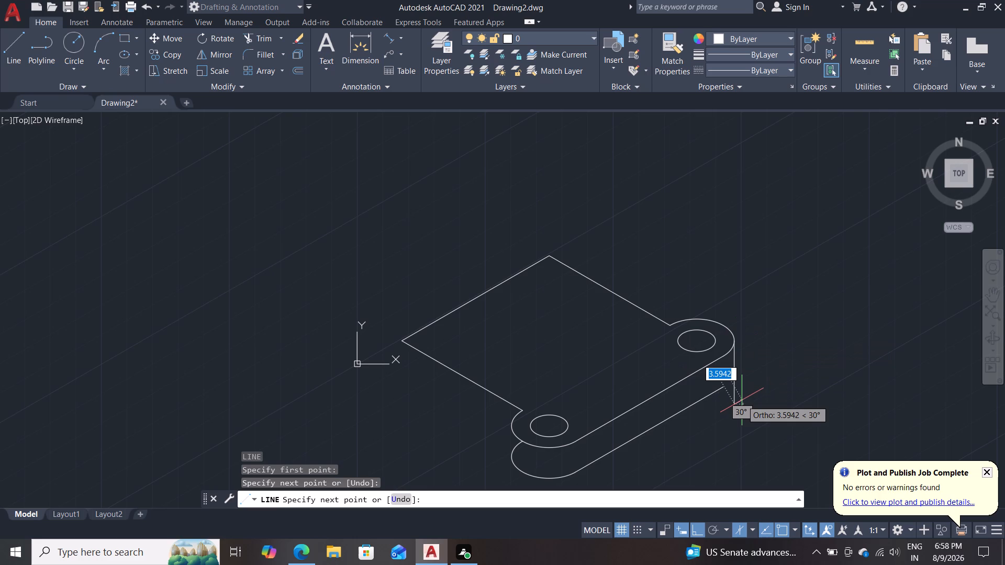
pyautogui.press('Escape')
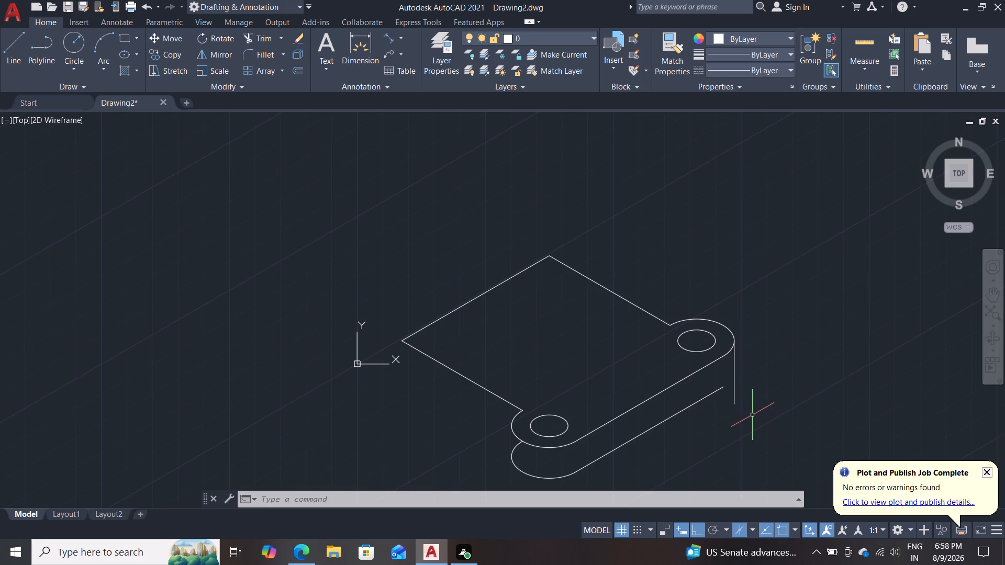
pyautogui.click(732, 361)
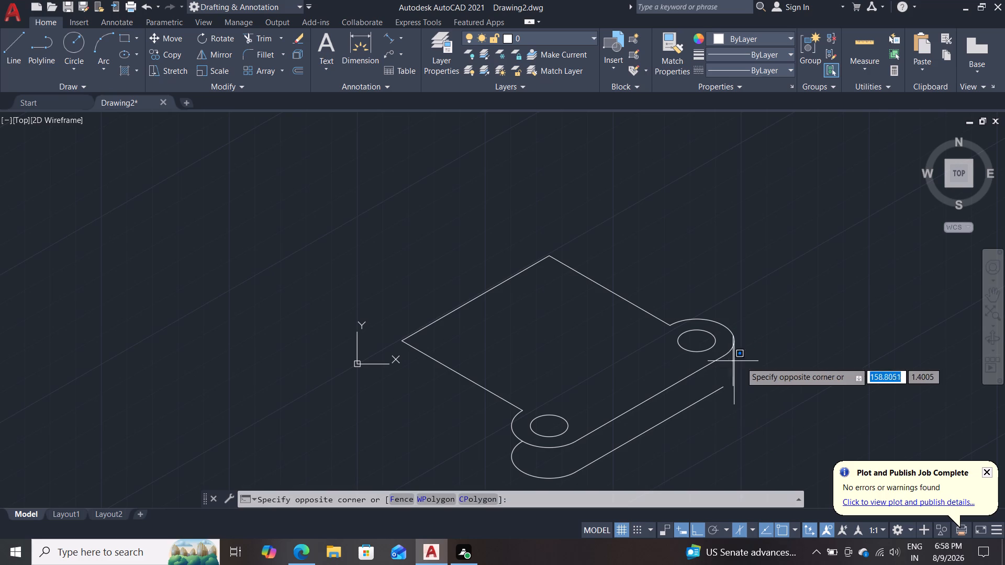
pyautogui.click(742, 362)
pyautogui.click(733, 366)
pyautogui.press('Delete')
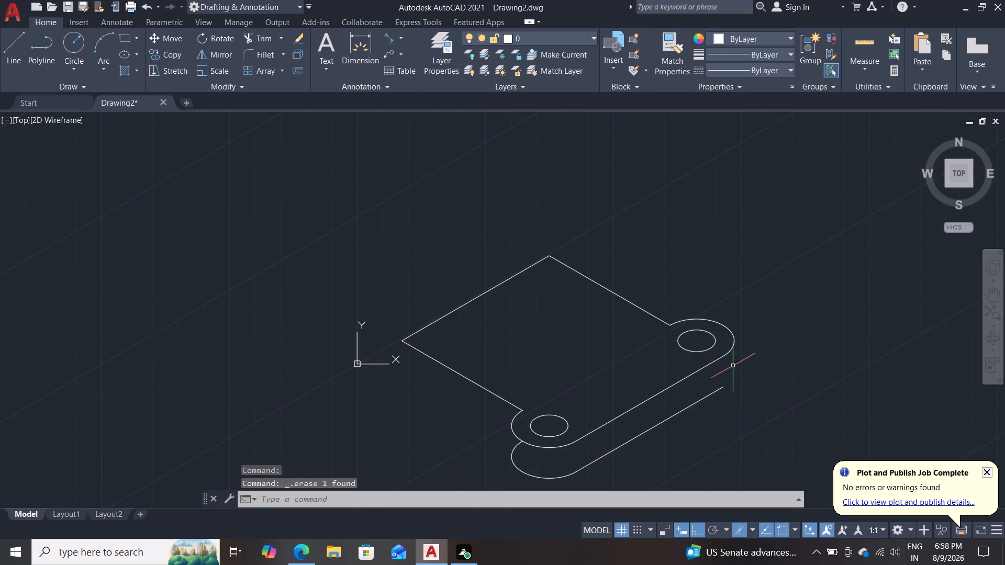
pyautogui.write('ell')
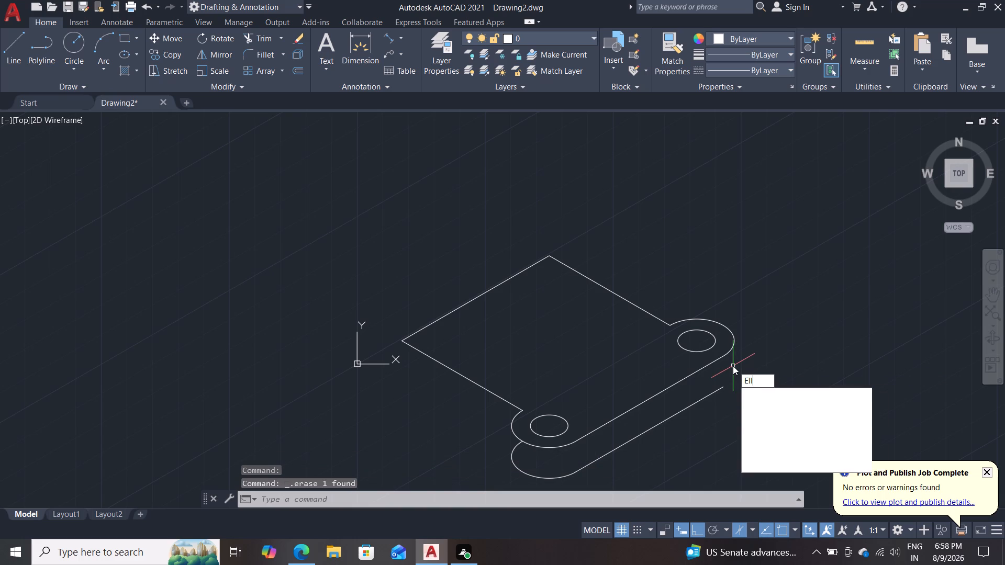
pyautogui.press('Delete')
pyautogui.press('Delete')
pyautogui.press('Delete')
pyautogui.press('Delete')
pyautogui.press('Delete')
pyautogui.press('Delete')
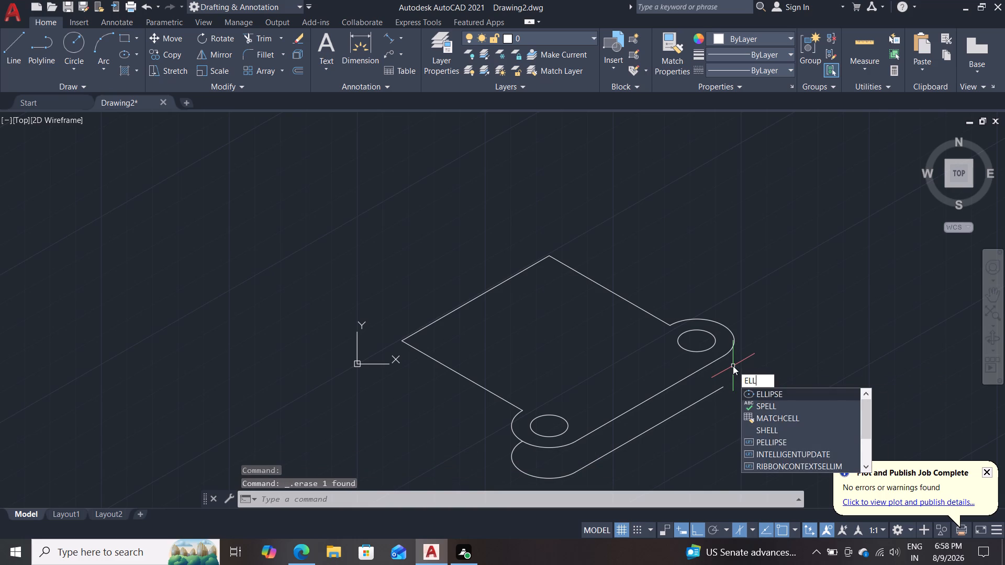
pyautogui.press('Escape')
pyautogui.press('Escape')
# Copy the right lug's outer arc 13 units straight down.
pyautogui.write('co')
pyautogui.press('Return')
pyautogui.click(731, 349)
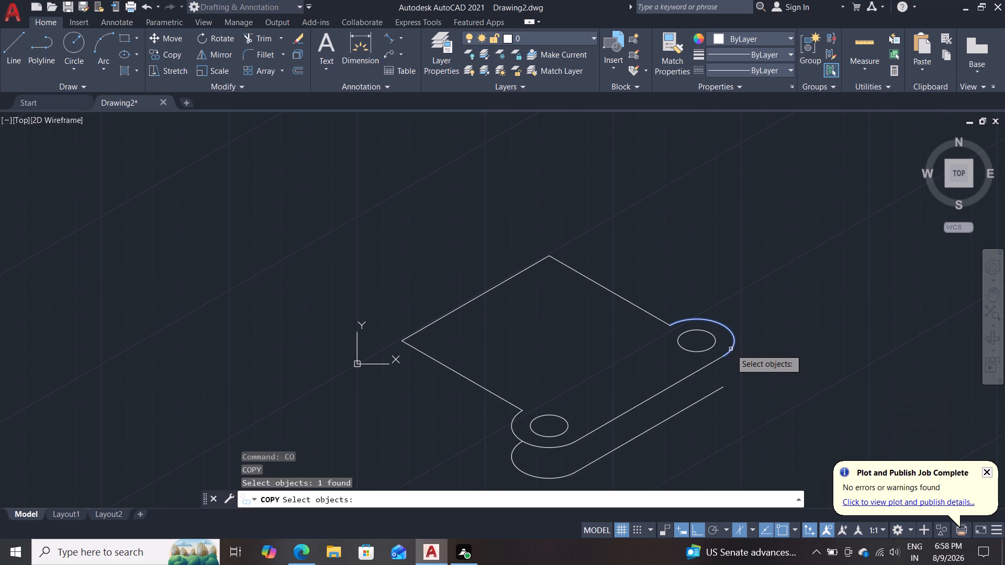
pyautogui.press('Return')
pyautogui.click(735, 341)
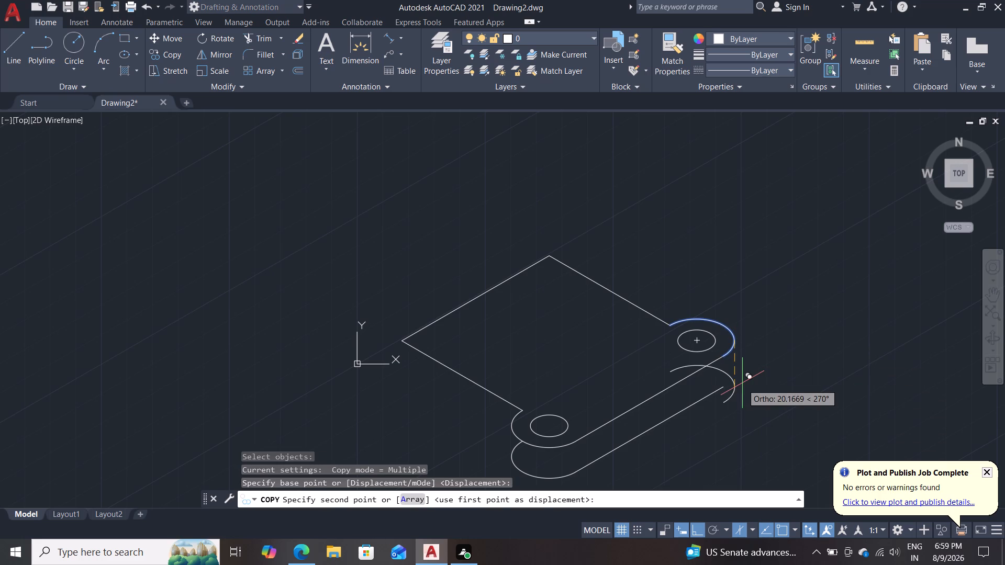
pyautogui.write('13')
pyautogui.press('Return')
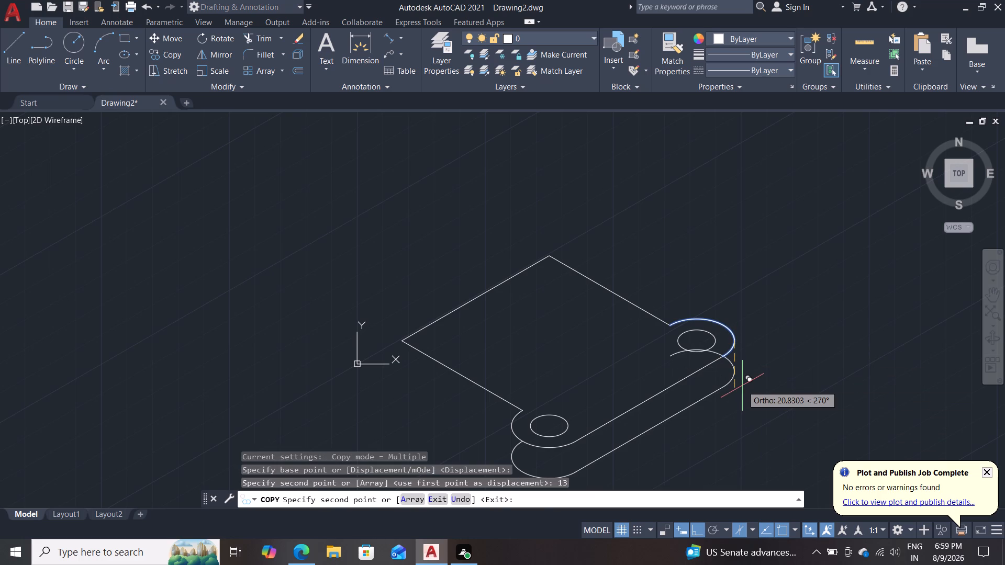
pyautogui.press('Escape')
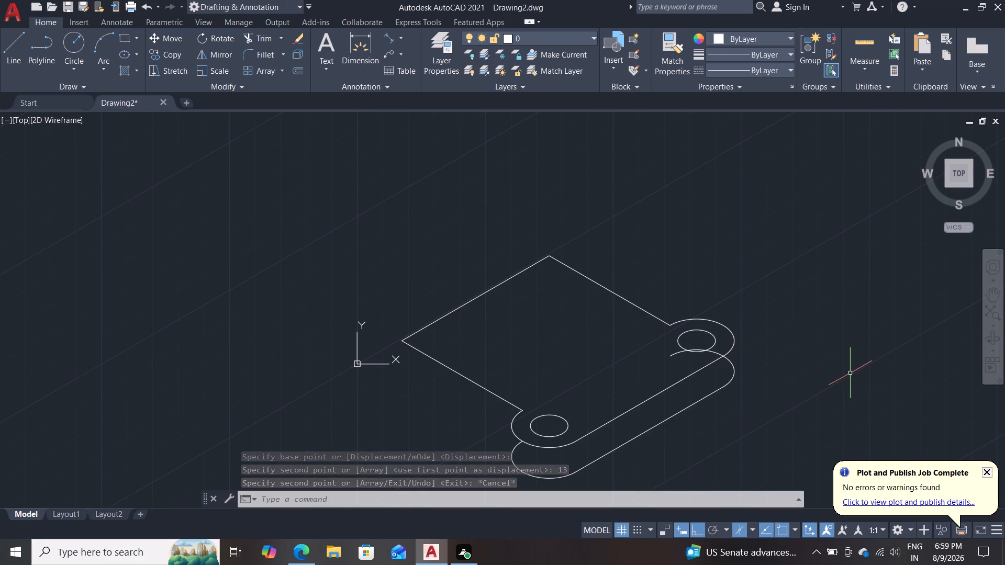
# Draw a vertical line joining the outermost points of the right lug's upper and lower arcs.
pyautogui.press('l')
pyautogui.press('Return')
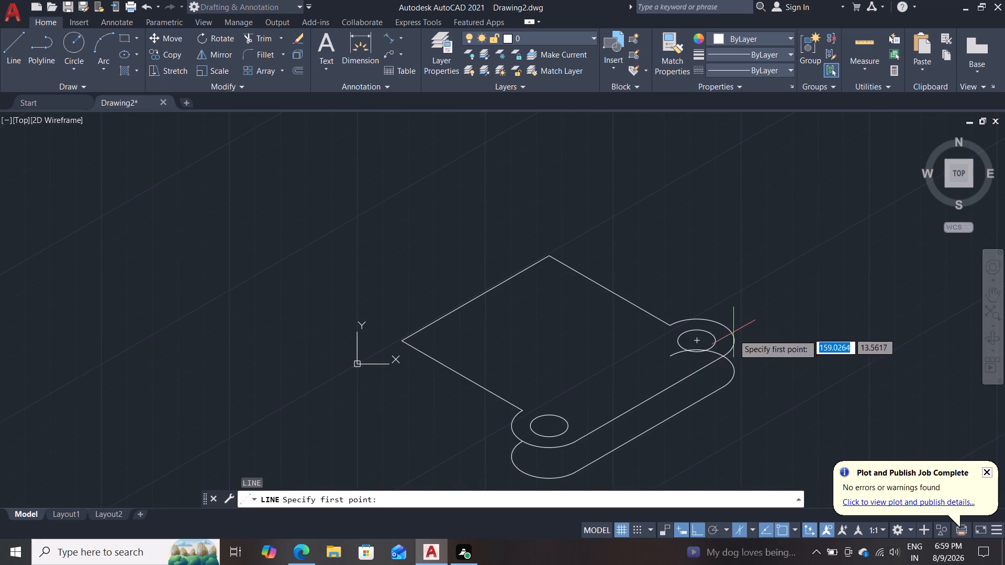
pyautogui.click(735, 338)
pyautogui.click(735, 375)
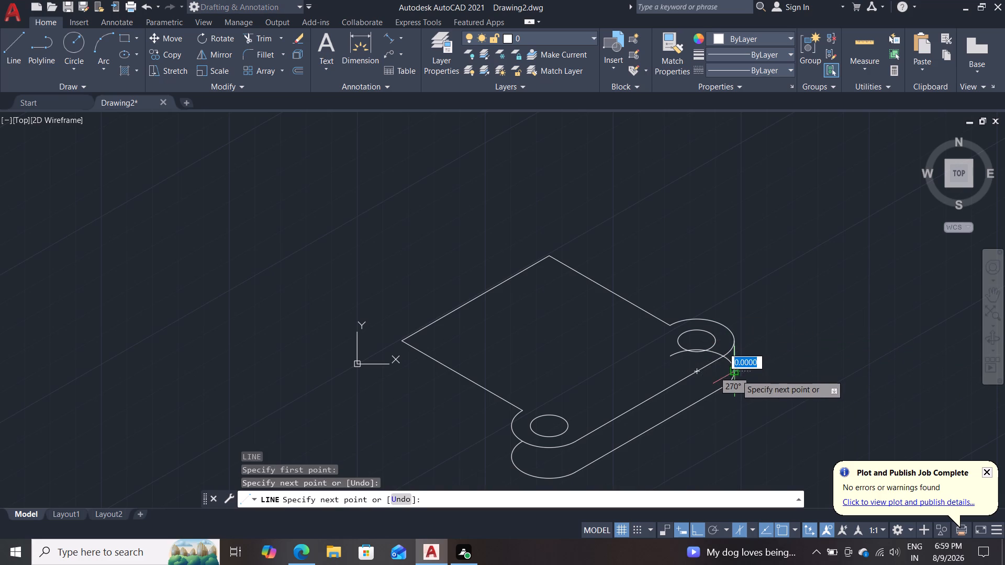
pyautogui.press('Escape')
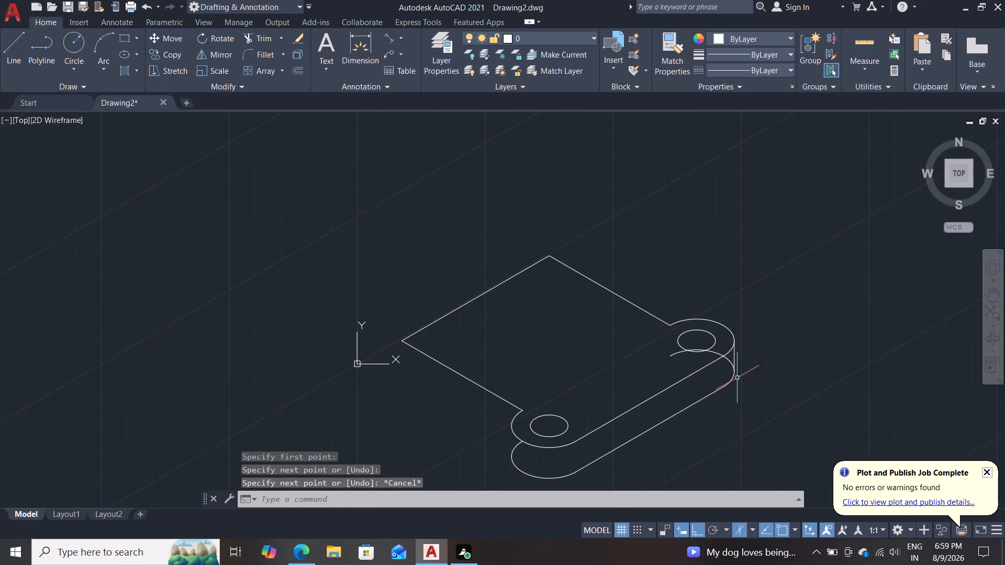
# Trim away the portions of the right lug's lower arc that lie behind the top face and its hole.
pyautogui.write('tr')
pyautogui.press('Return')
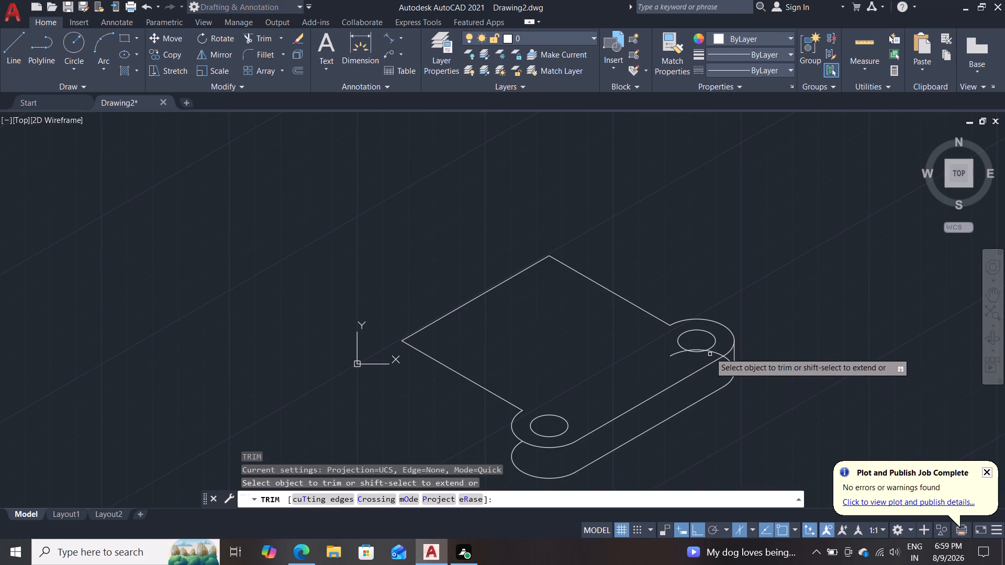
pyautogui.click(717, 355)
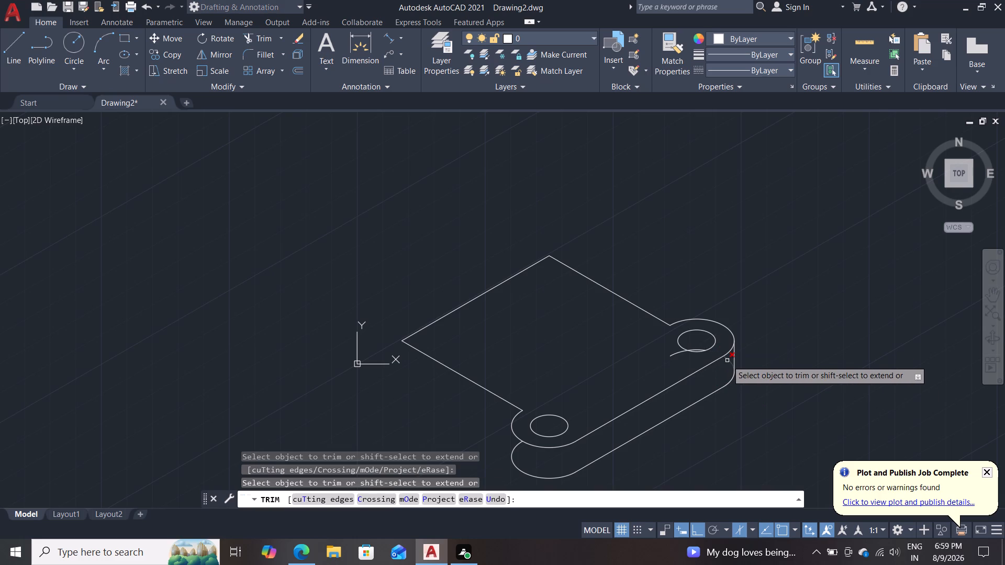
pyautogui.click(727, 360)
pyautogui.click(698, 348)
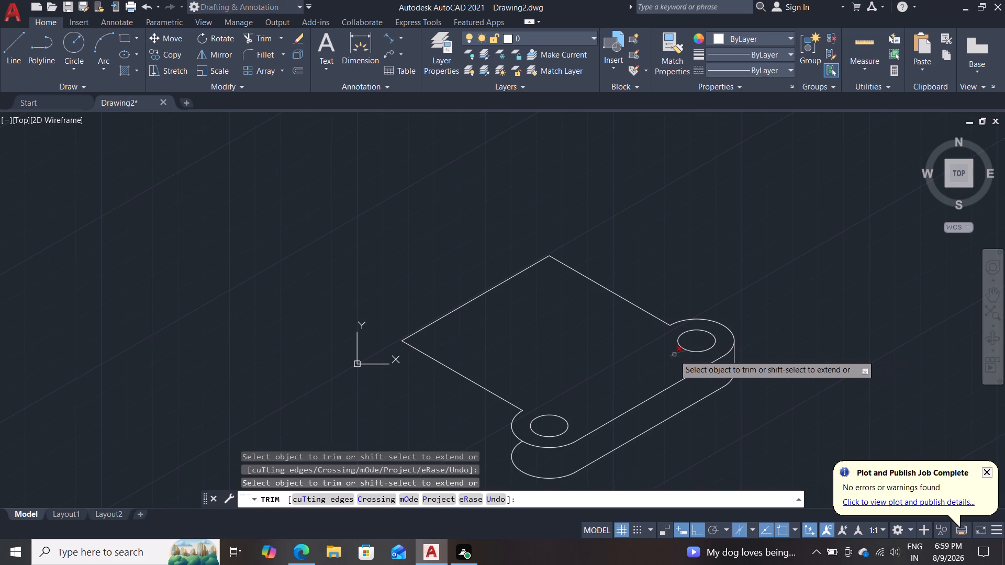
pyautogui.click(674, 355)
pyautogui.press('Escape')
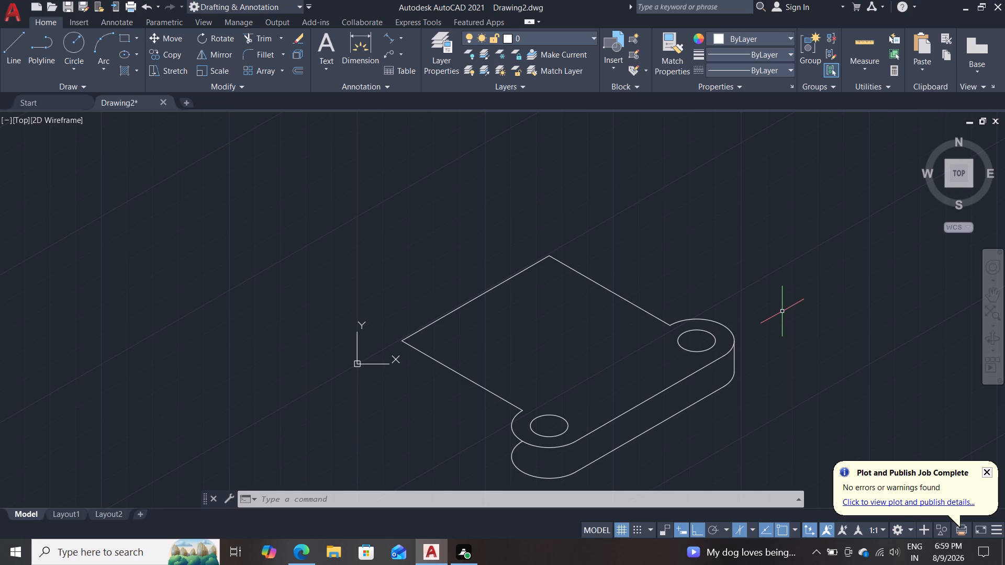
# Draw a vertical line joining the leftmost points of the bottom lug's lower and upper arcs.
pyautogui.press('l')
pyautogui.press('Return')
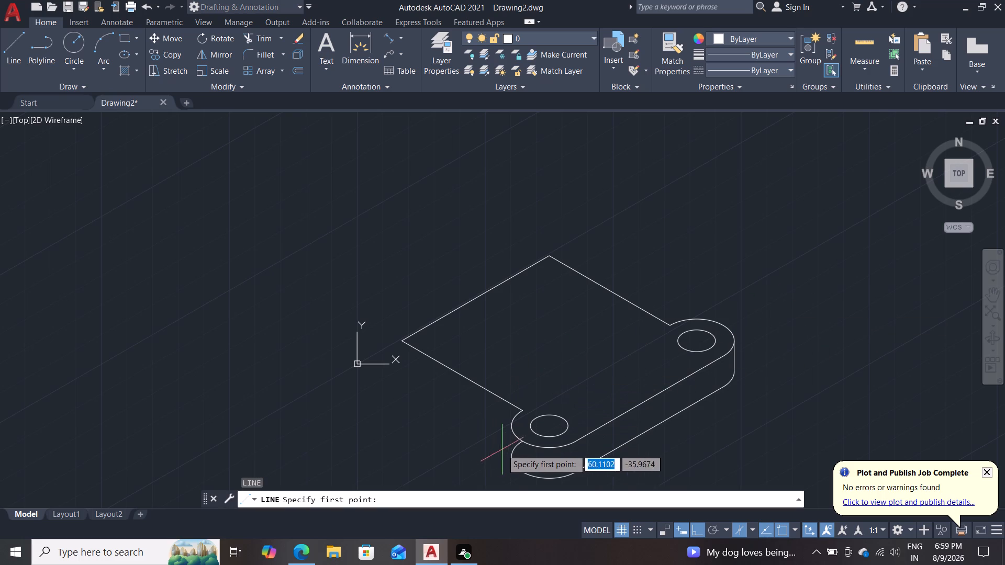
pyautogui.click(512, 457)
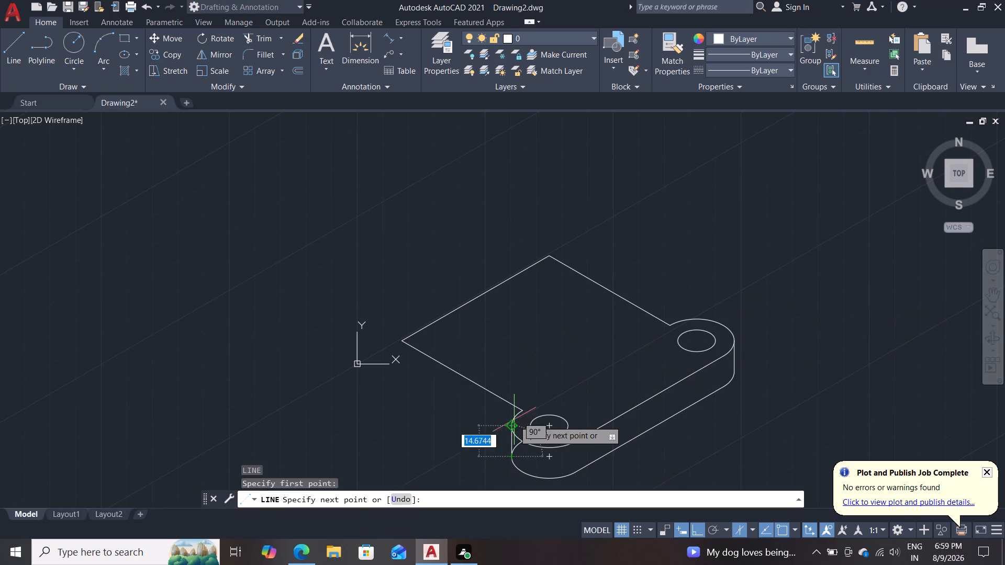
pyautogui.click(516, 422)
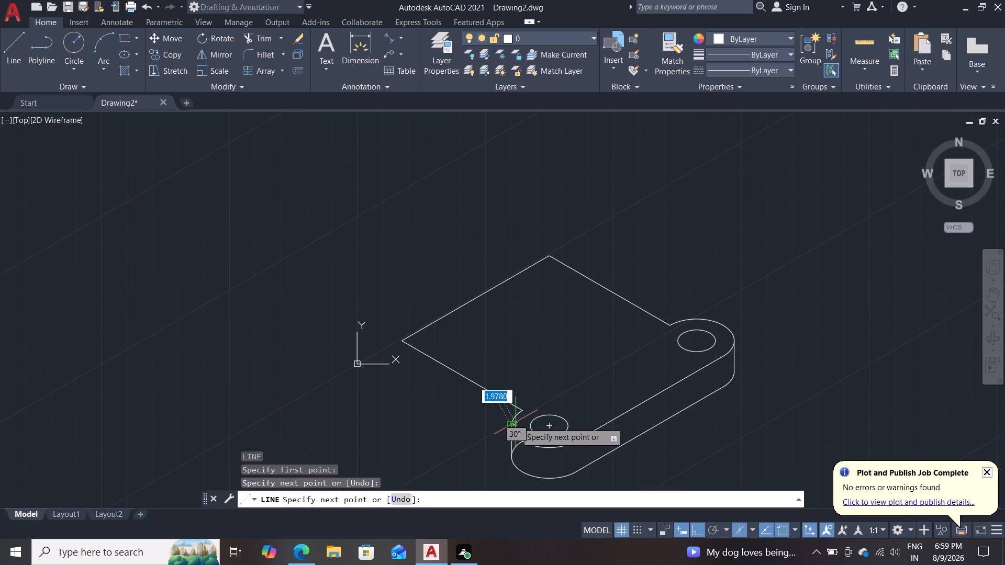
pyautogui.press('Escape')
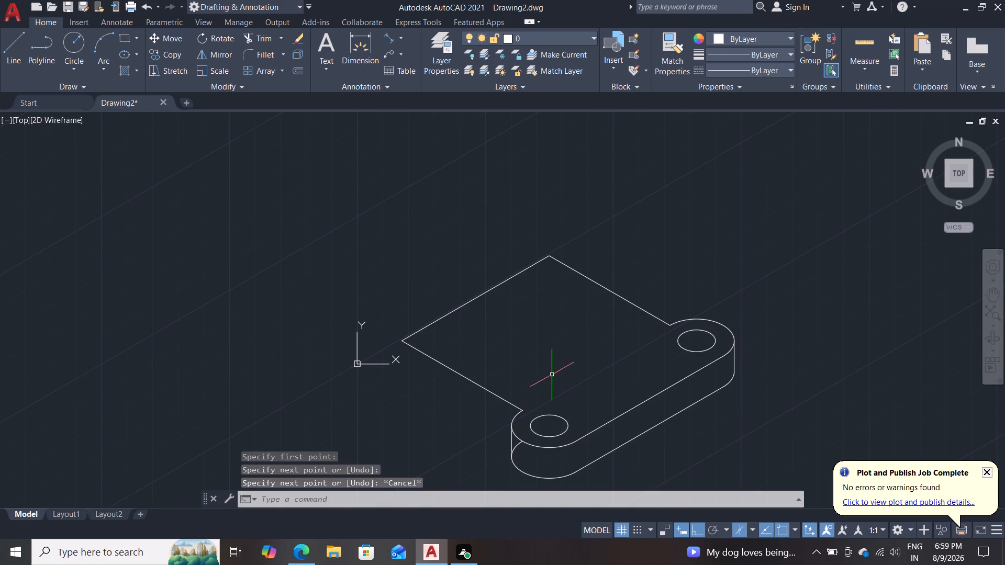
# Trim away the portion of the bottom lug's lower arc that lies behind its side face.
pyautogui.write('tr')
pyautogui.press('Return')
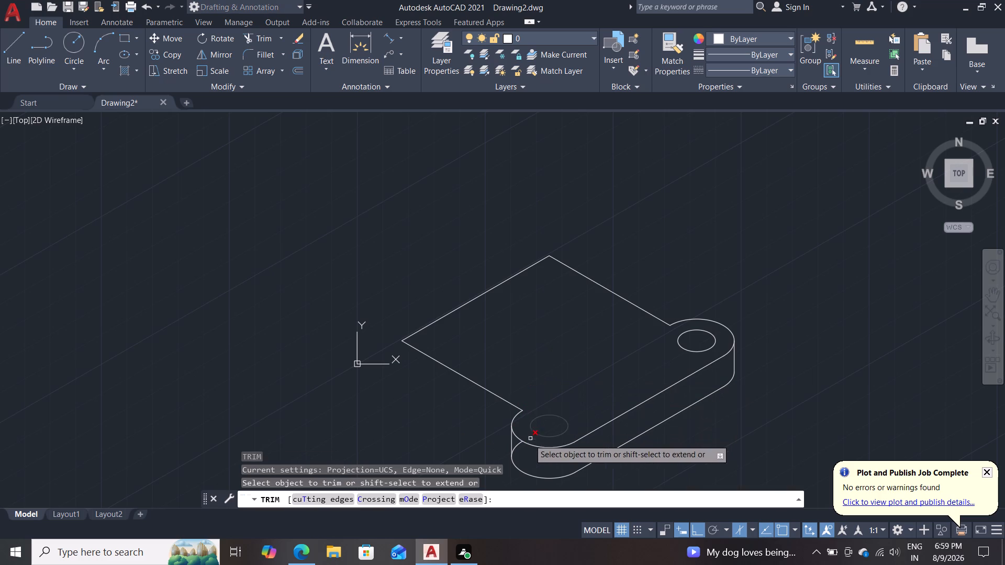
pyautogui.click(515, 445)
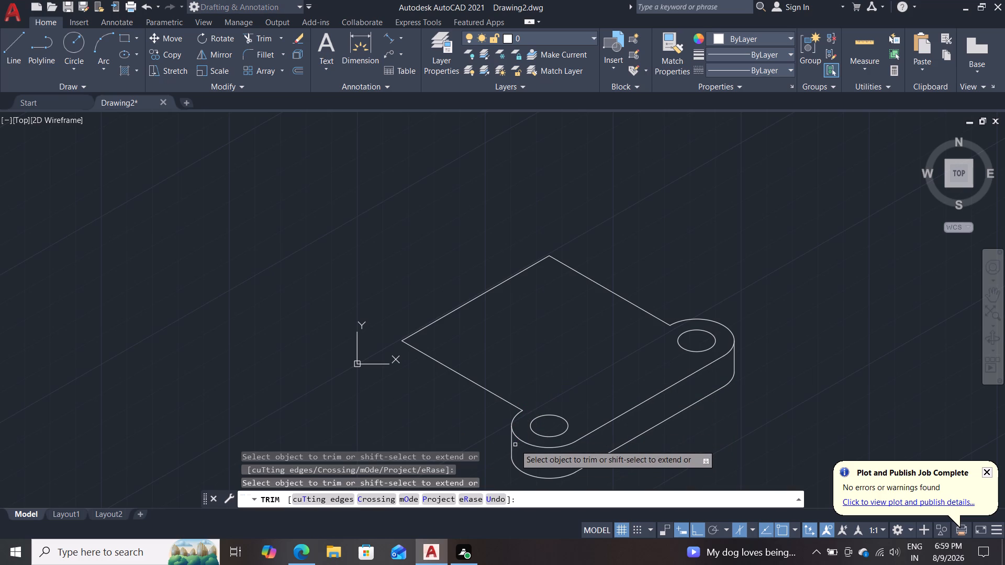
pyautogui.press('Escape')
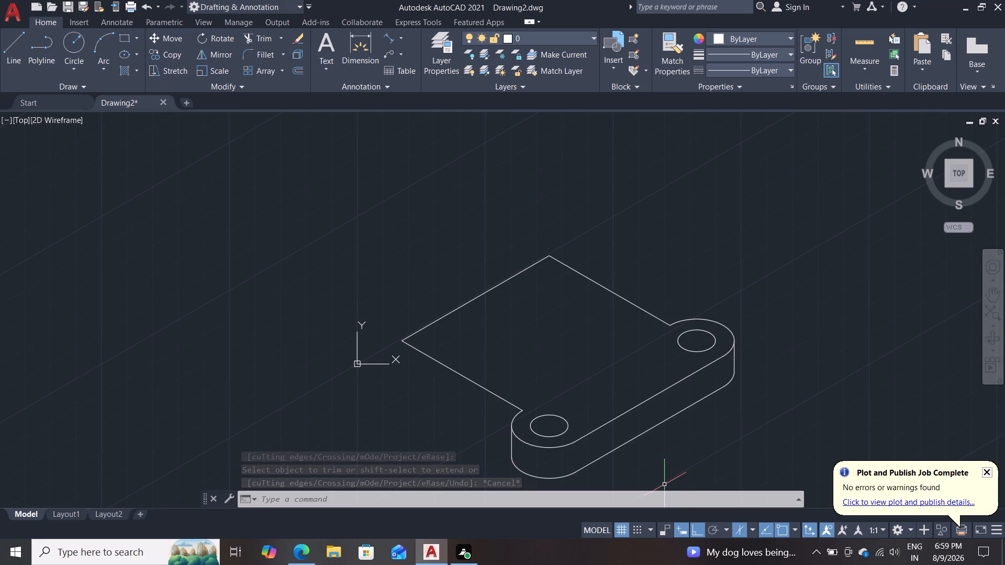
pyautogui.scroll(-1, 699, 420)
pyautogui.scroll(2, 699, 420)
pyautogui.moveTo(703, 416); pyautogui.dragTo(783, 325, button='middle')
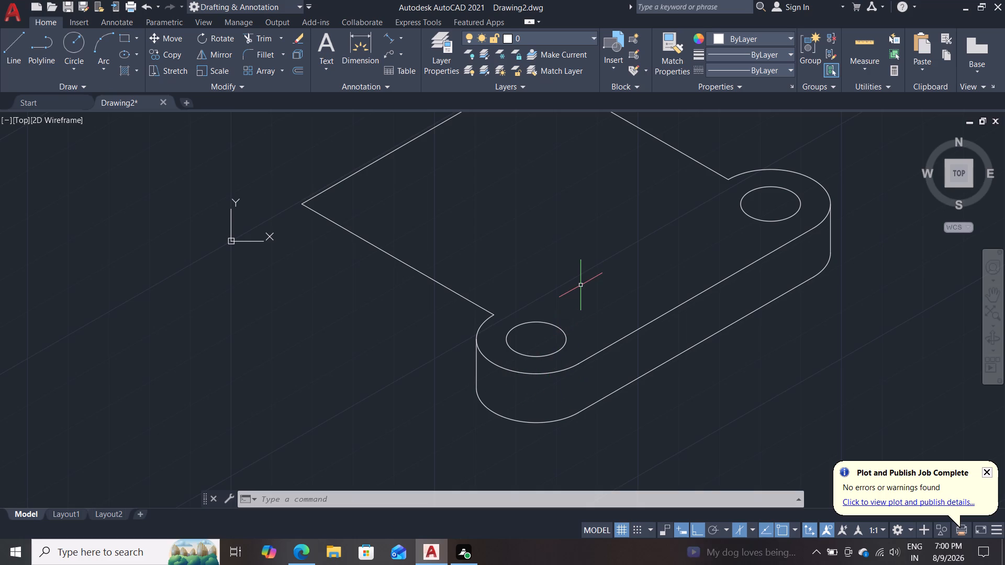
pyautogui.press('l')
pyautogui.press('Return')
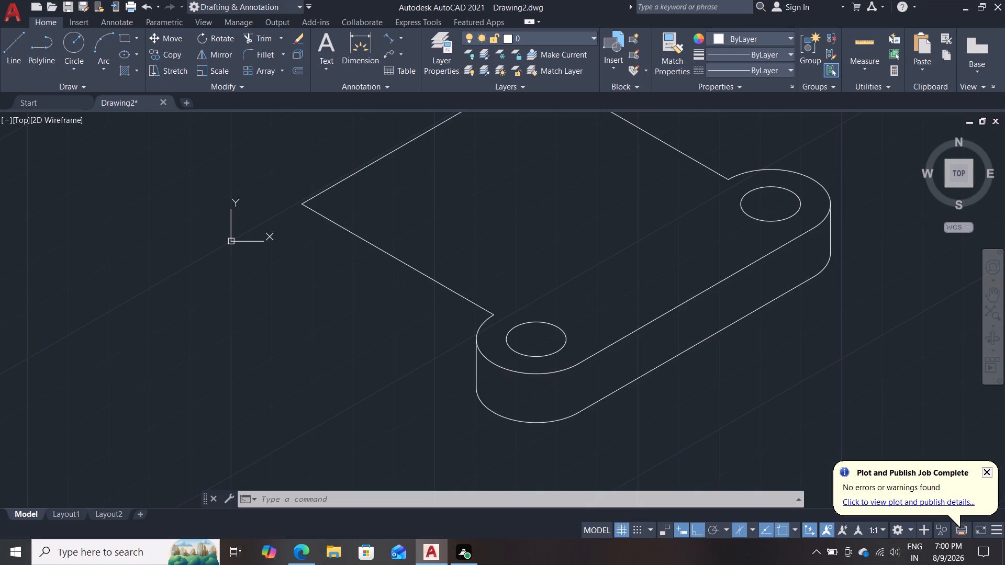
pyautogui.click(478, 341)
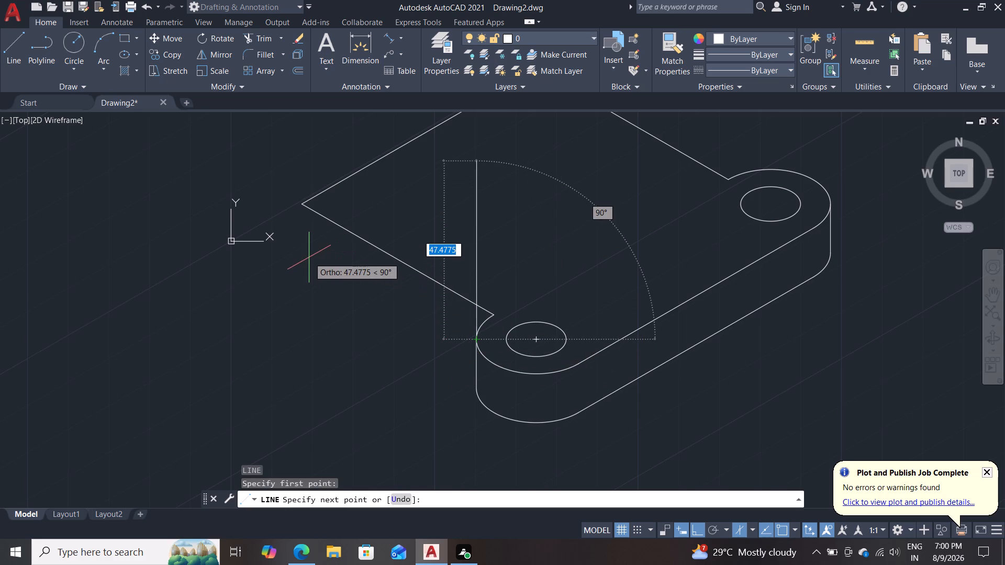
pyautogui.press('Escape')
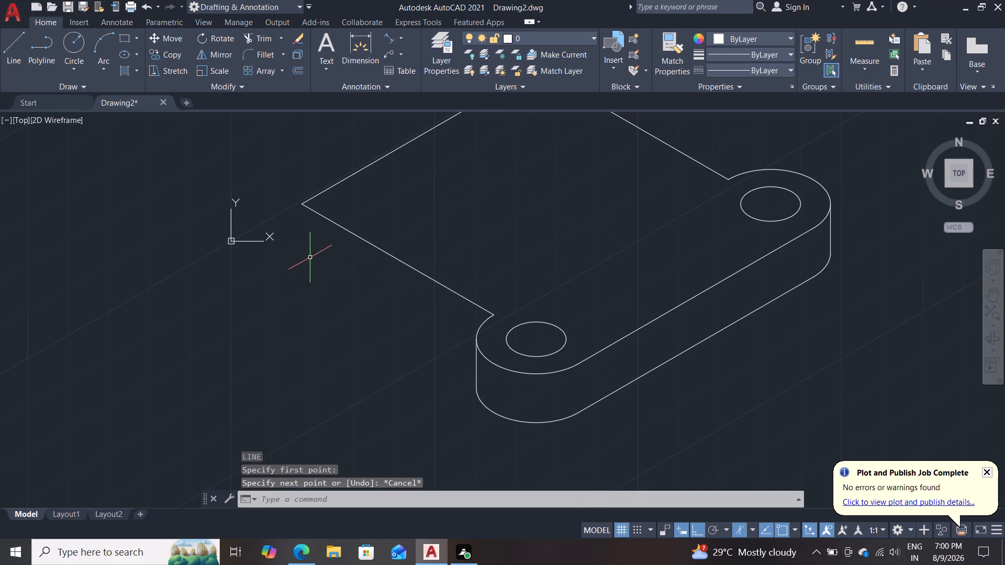
# Copy the top face's lower-left edge 13 units straight down, using its endpoint at the bottom lug as base point.
pyautogui.write('co')
pyautogui.press('Return')
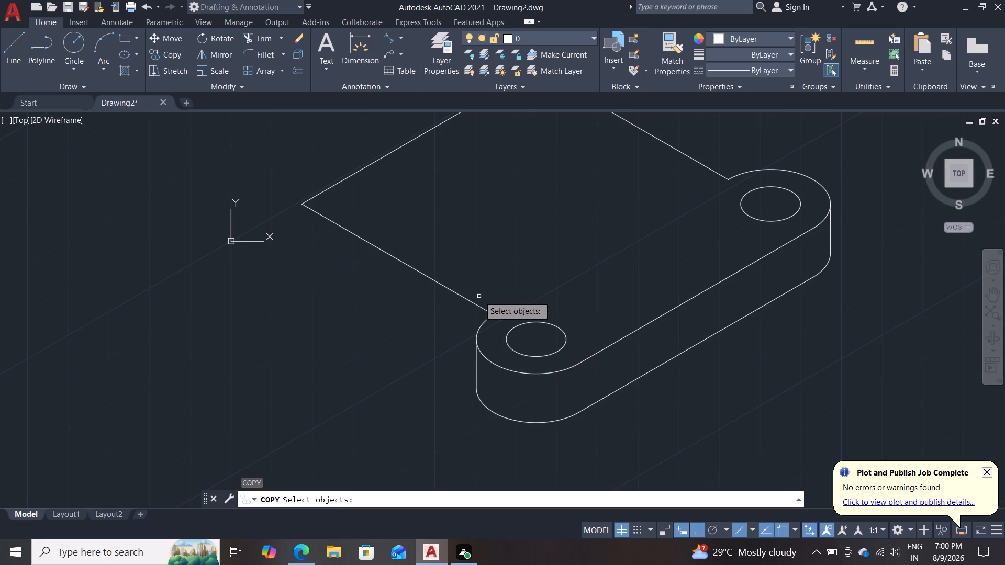
pyautogui.click(471, 302)
pyautogui.press('Return')
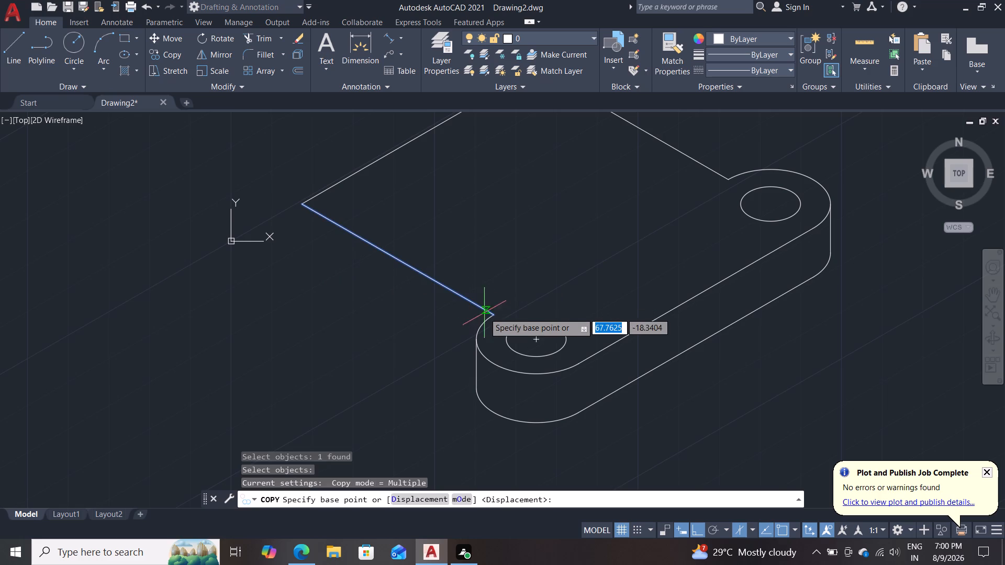
pyautogui.click(496, 315)
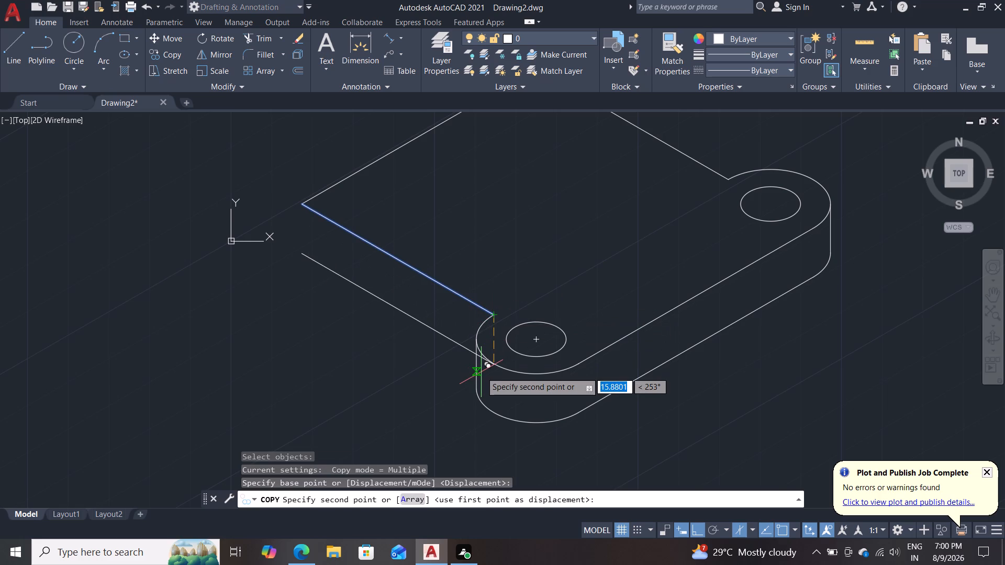
pyautogui.write('13')
pyautogui.press('Return')
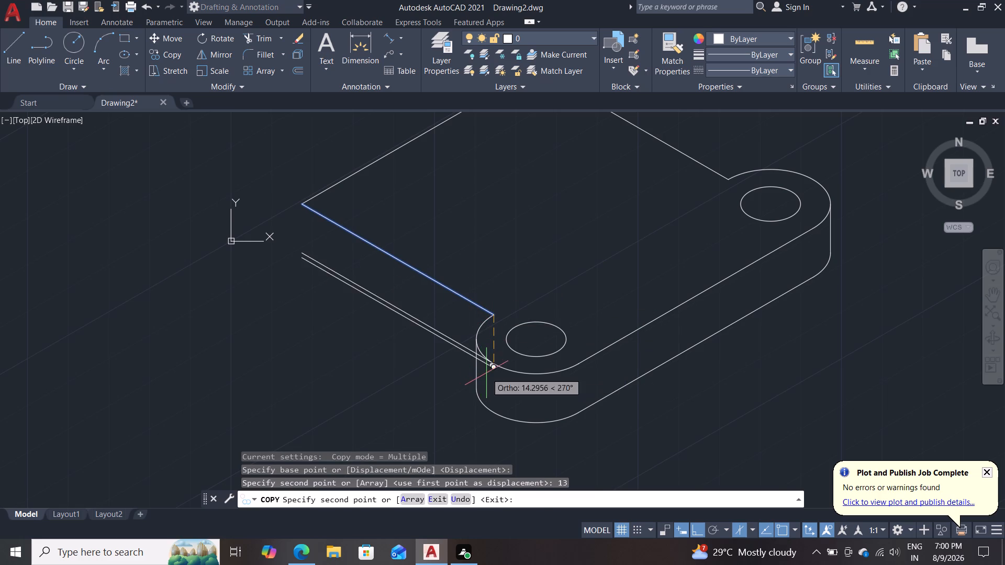
pyautogui.press('Escape')
# Trim off the end of the copied lower-left edge that extends past the bottom lug's vertical side line.
pyautogui.write('tr')
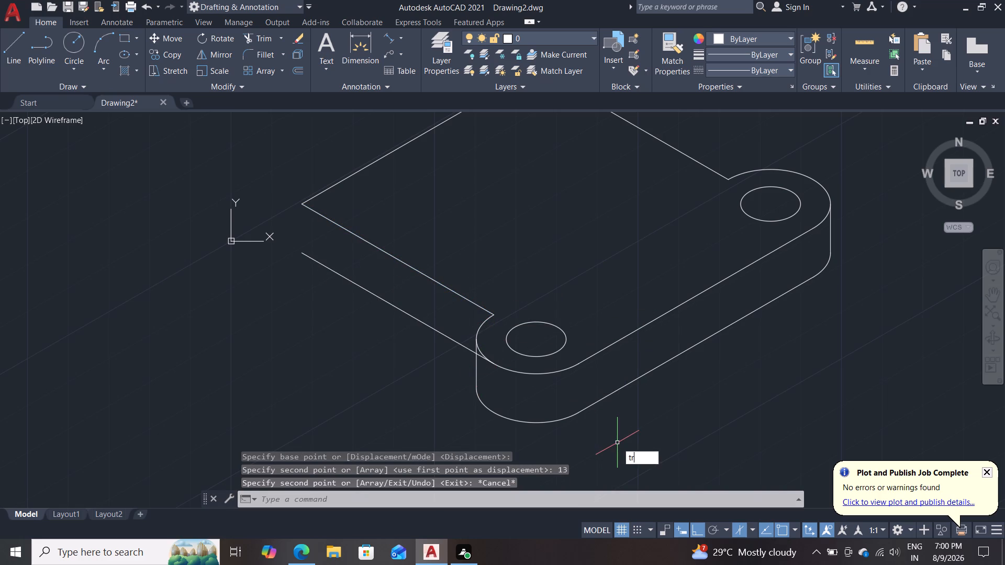
pyautogui.press('Return')
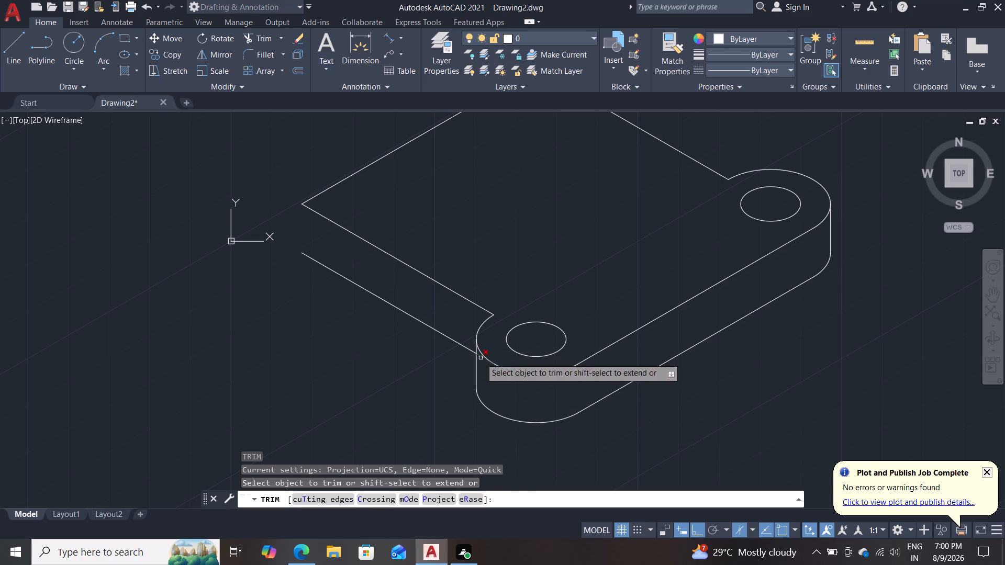
pyautogui.scroll(2, 488, 393)
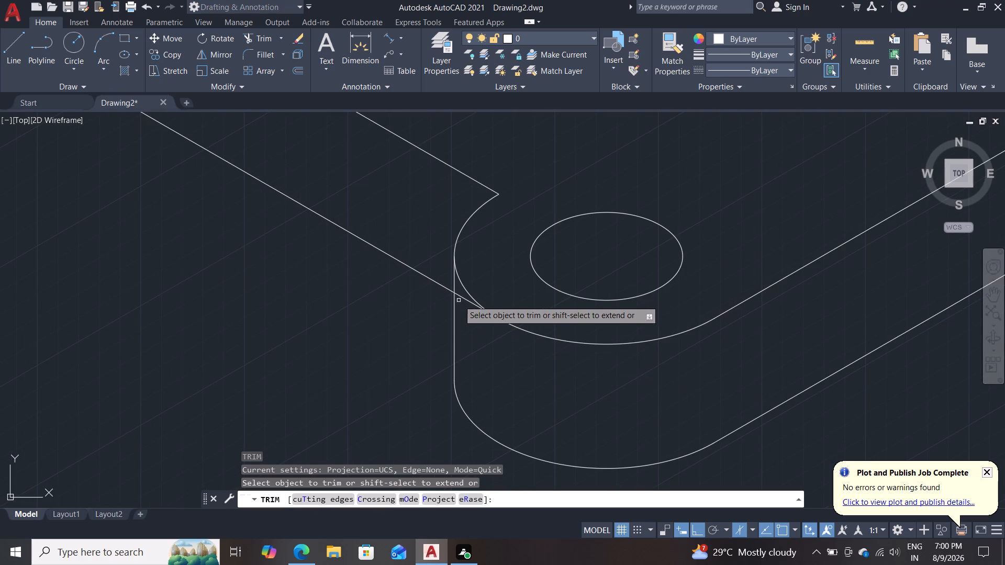
pyautogui.click(461, 298)
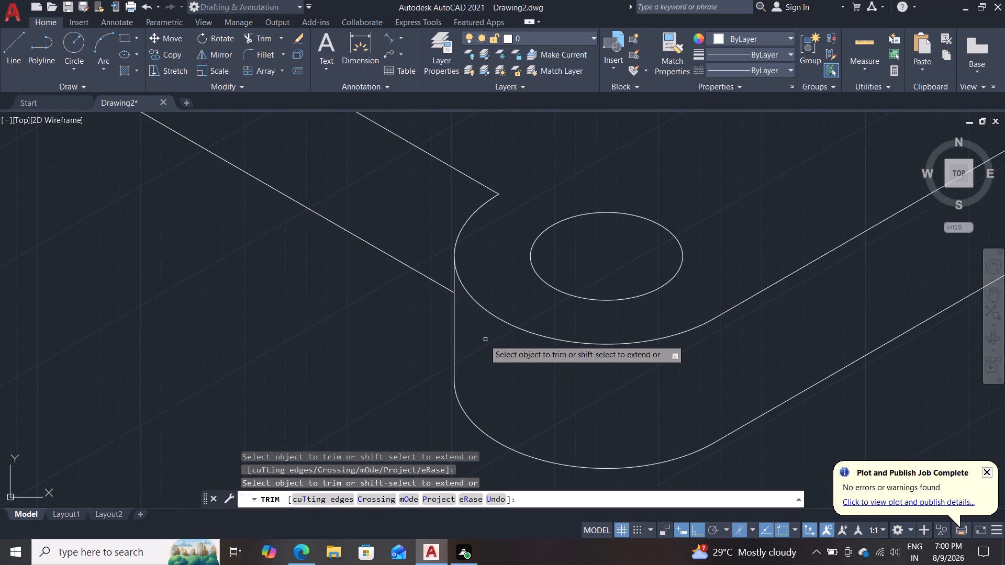
pyautogui.press('Escape')
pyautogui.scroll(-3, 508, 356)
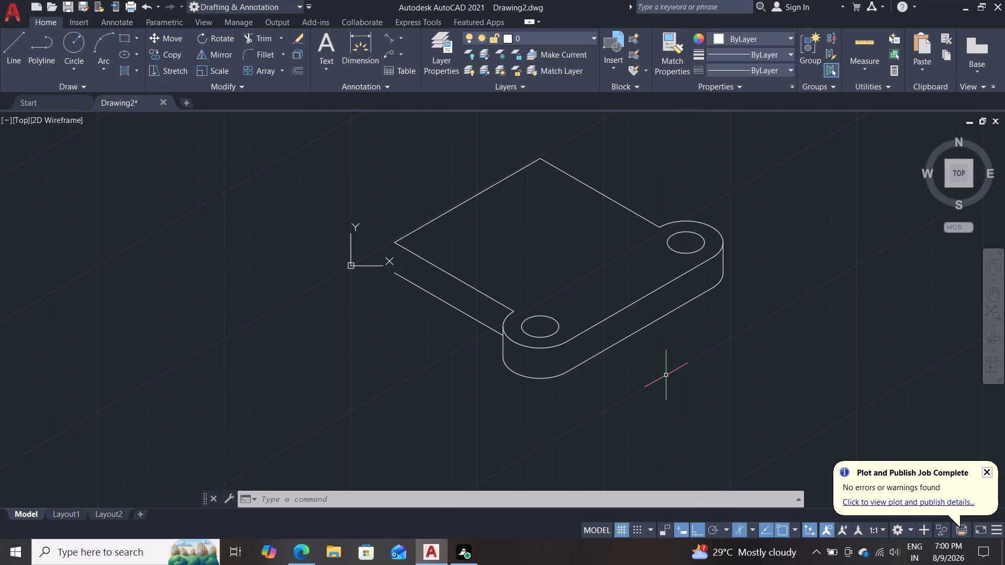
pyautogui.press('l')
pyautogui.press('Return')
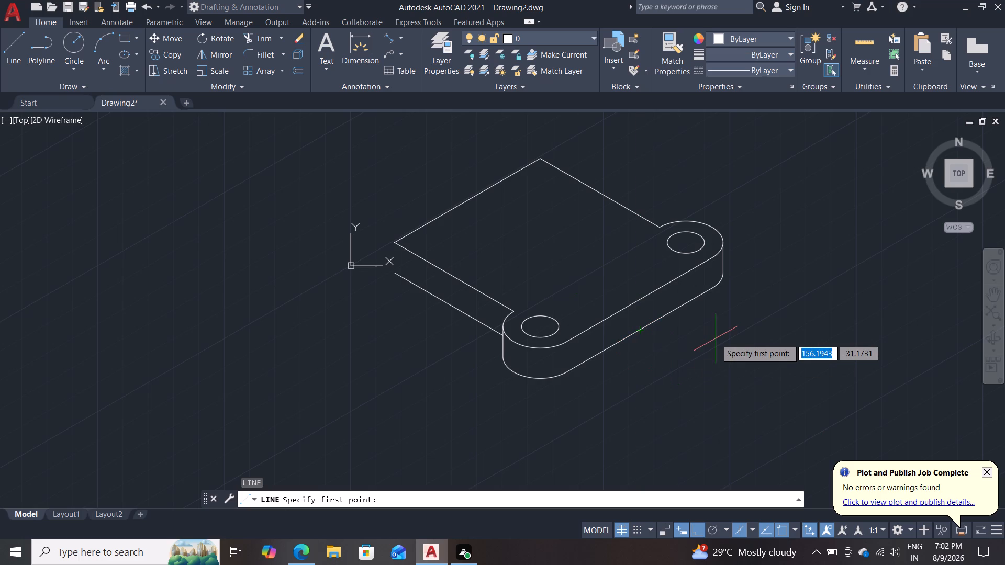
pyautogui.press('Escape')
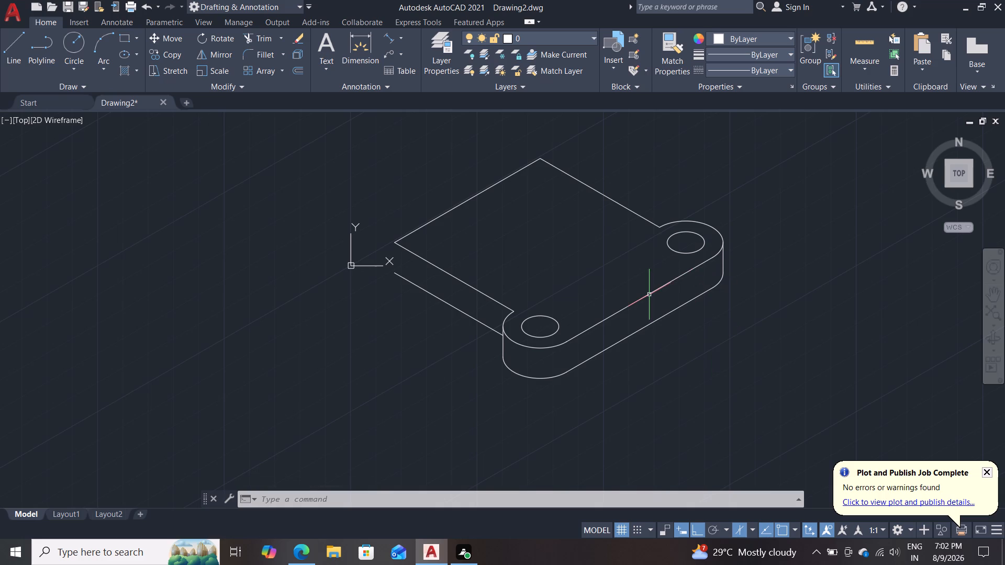
# Draw a 95-unit vertical line upward from the midpoint of the top face's upper-left edge.
pyautogui.press('l')
pyautogui.press('Return')
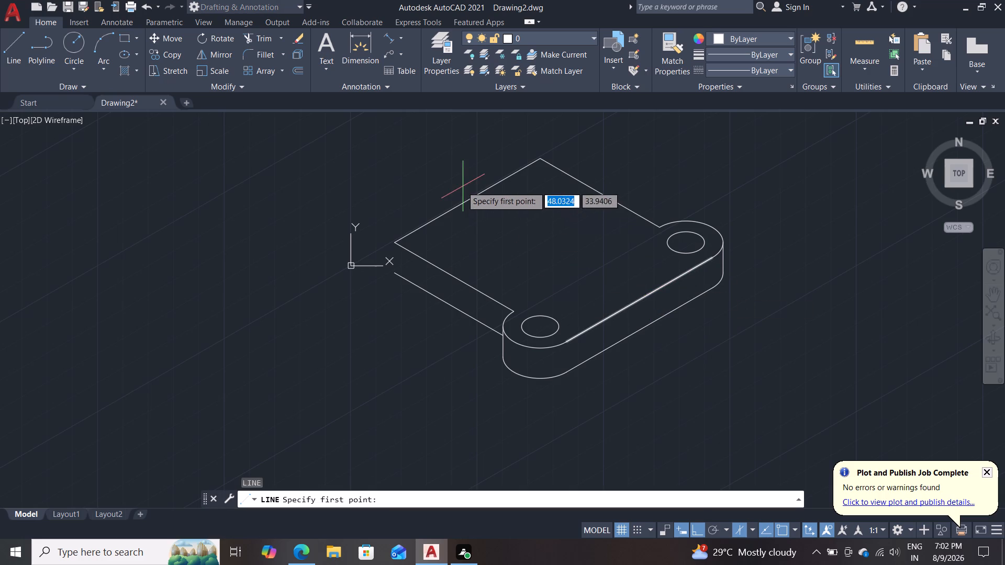
pyautogui.click(472, 197)
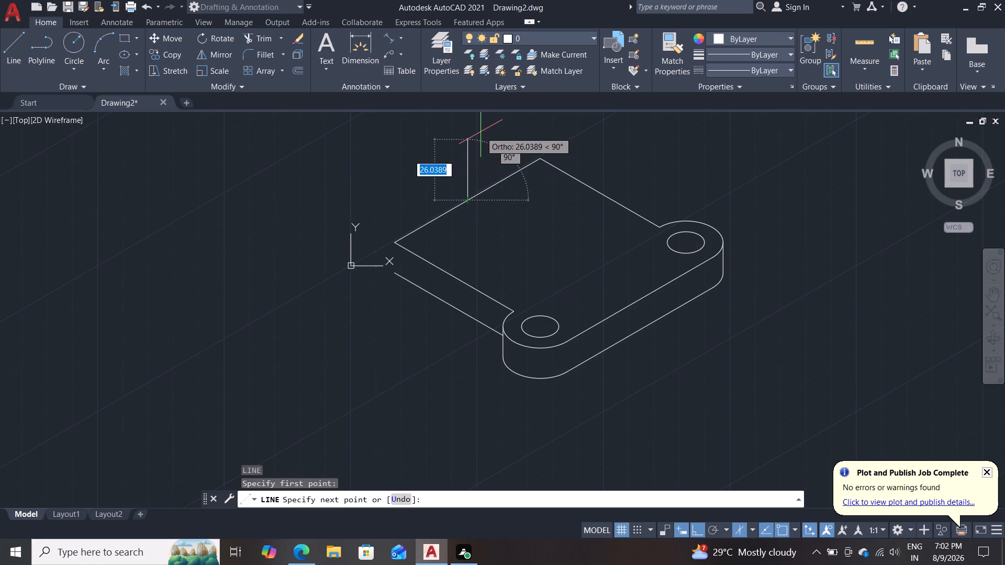
pyautogui.write('95')
pyautogui.press('Return')
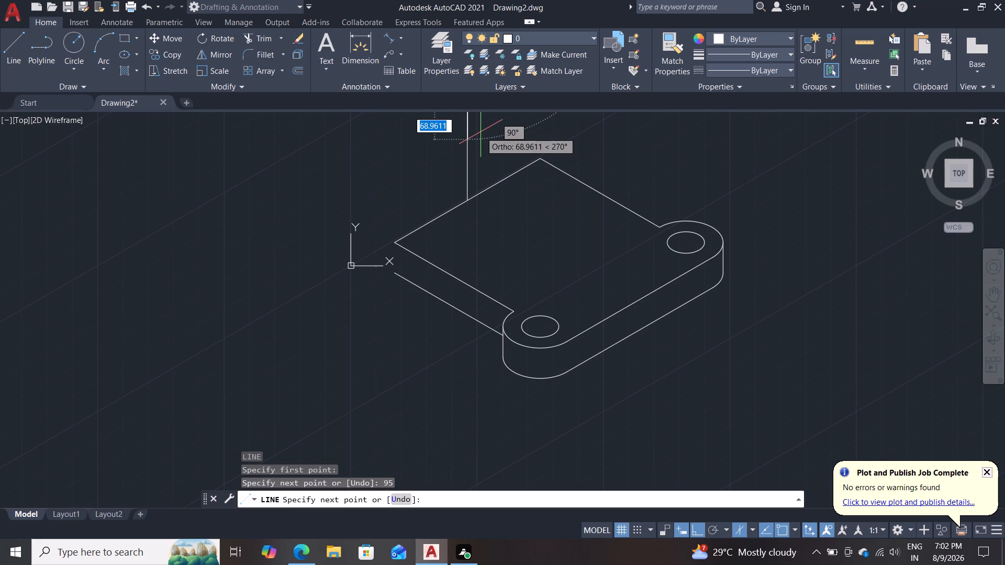
pyautogui.press('Escape')
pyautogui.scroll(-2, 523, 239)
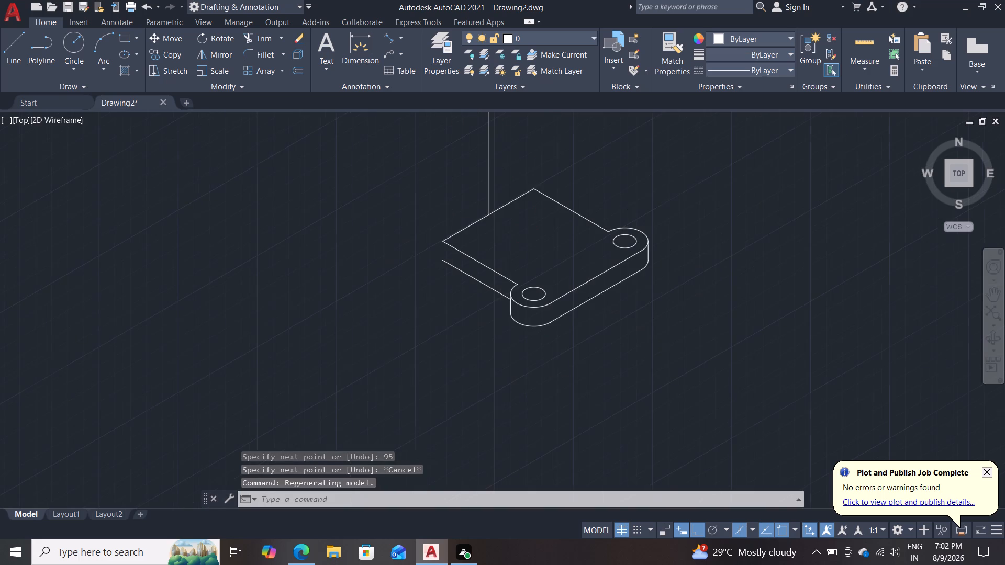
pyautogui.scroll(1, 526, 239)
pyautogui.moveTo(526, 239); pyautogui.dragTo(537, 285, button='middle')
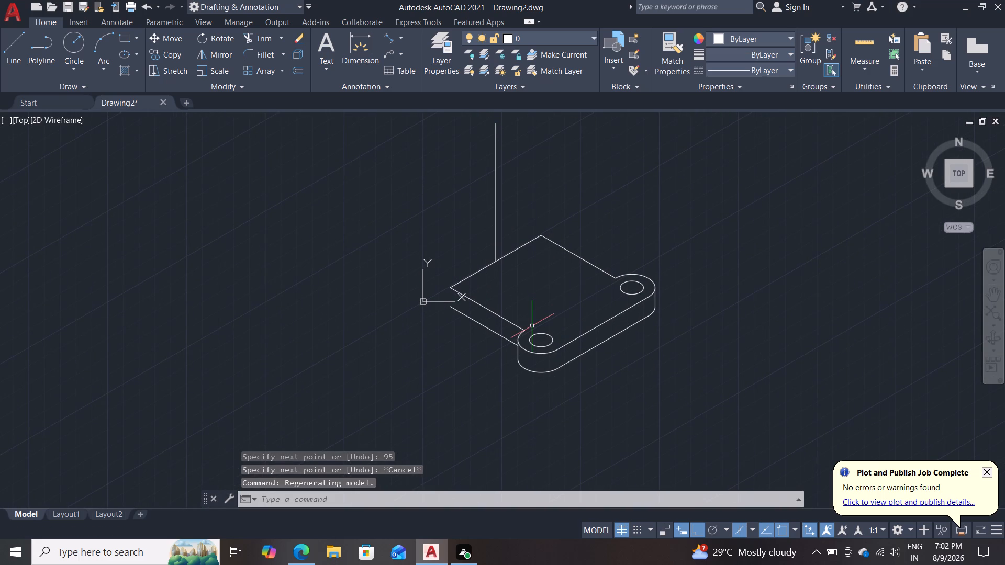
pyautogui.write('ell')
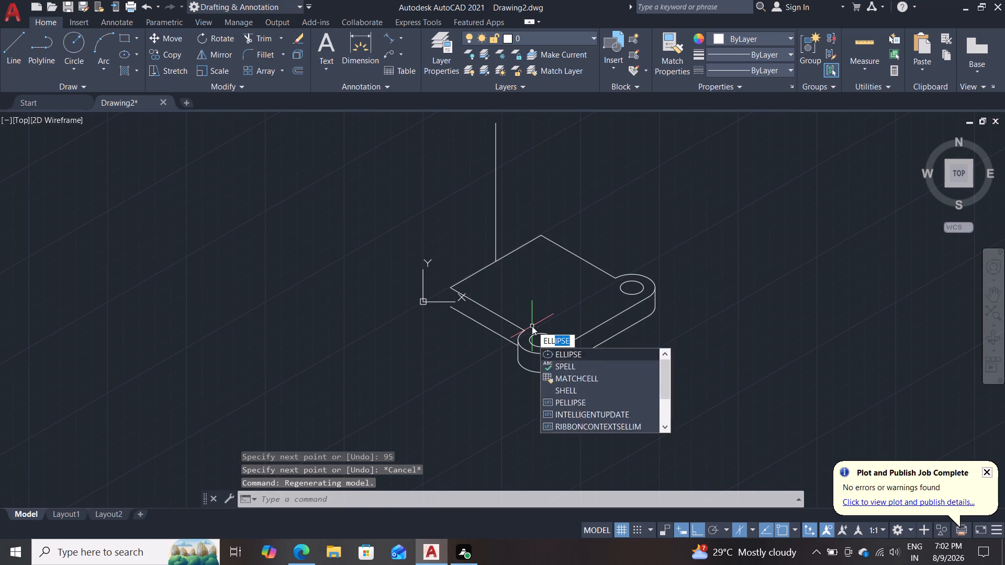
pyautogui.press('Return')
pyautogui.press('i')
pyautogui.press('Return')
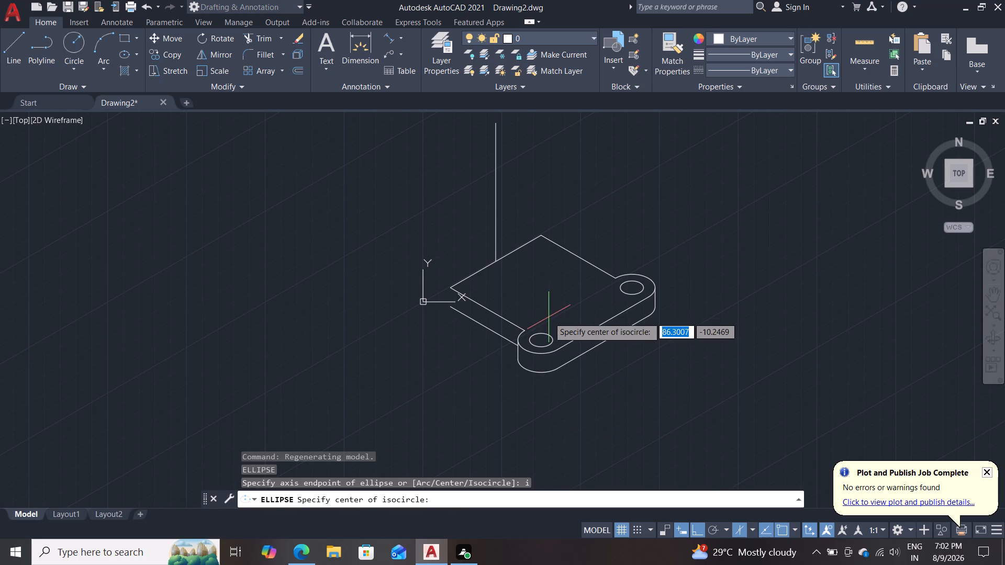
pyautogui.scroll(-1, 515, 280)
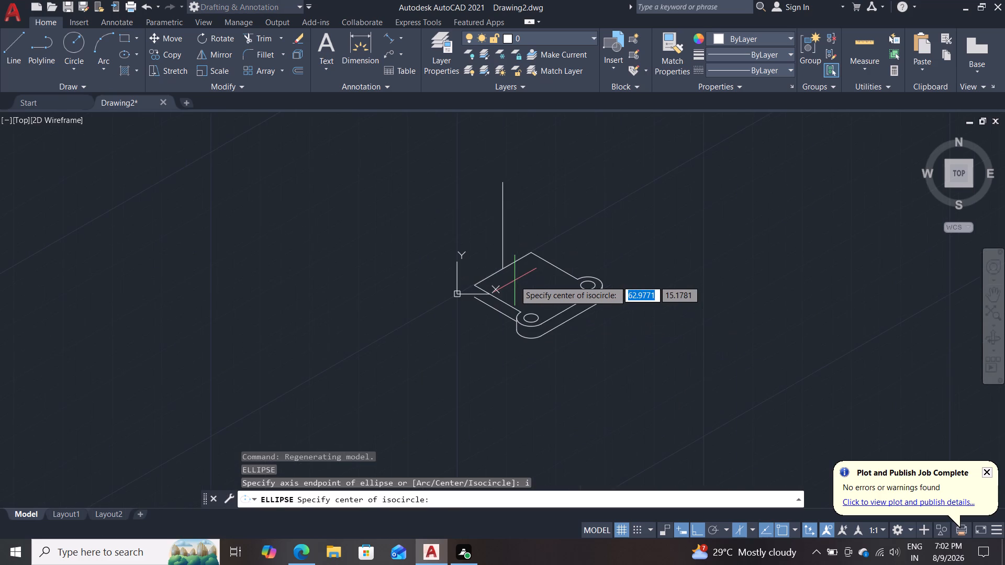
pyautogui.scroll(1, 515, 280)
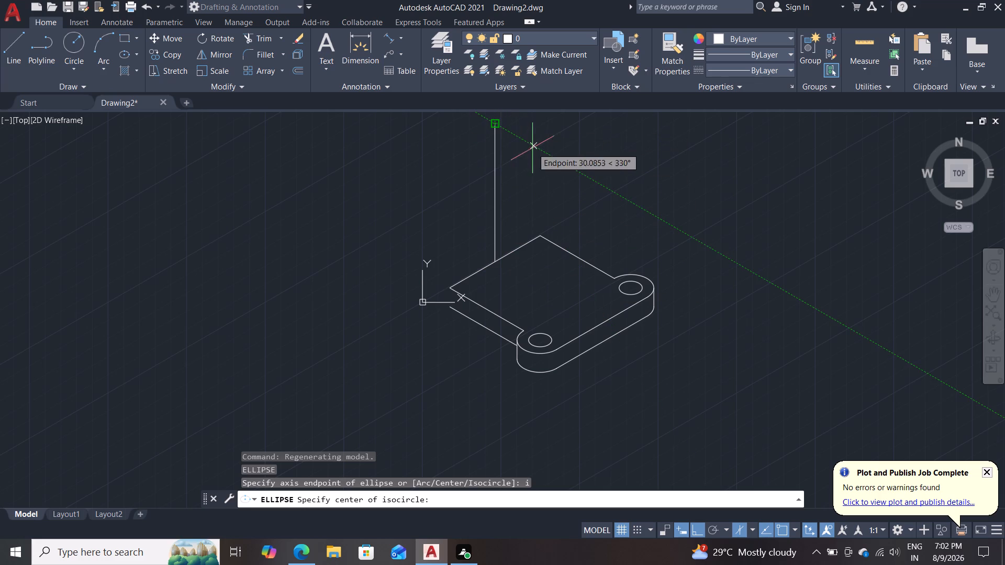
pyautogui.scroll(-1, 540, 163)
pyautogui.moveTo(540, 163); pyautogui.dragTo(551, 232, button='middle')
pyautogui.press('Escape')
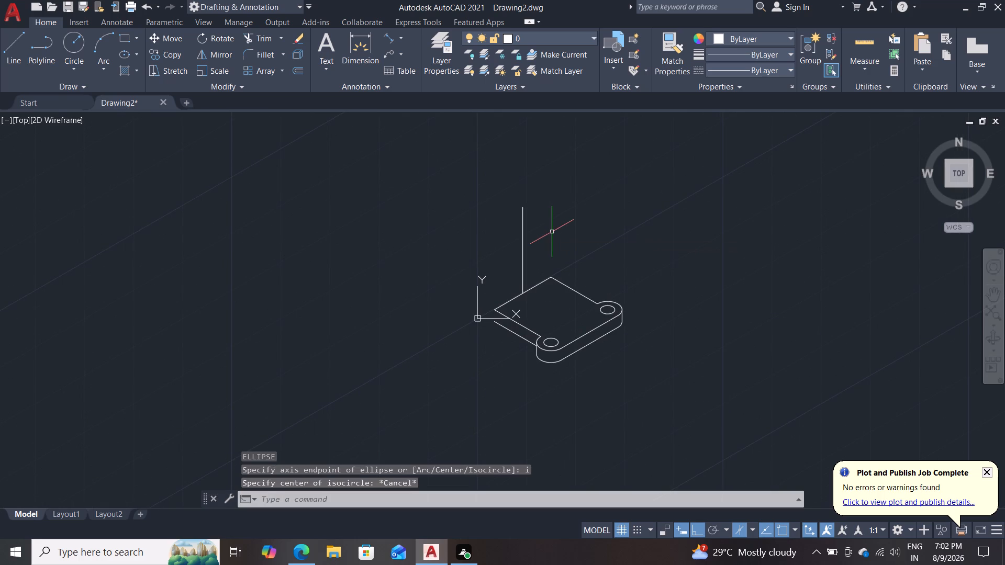
# Draw an isocircle of radius 36 centred on the upper end of the 95-unit vertical line.
pyautogui.write('ell')
pyautogui.press('Return')
pyautogui.press('i')
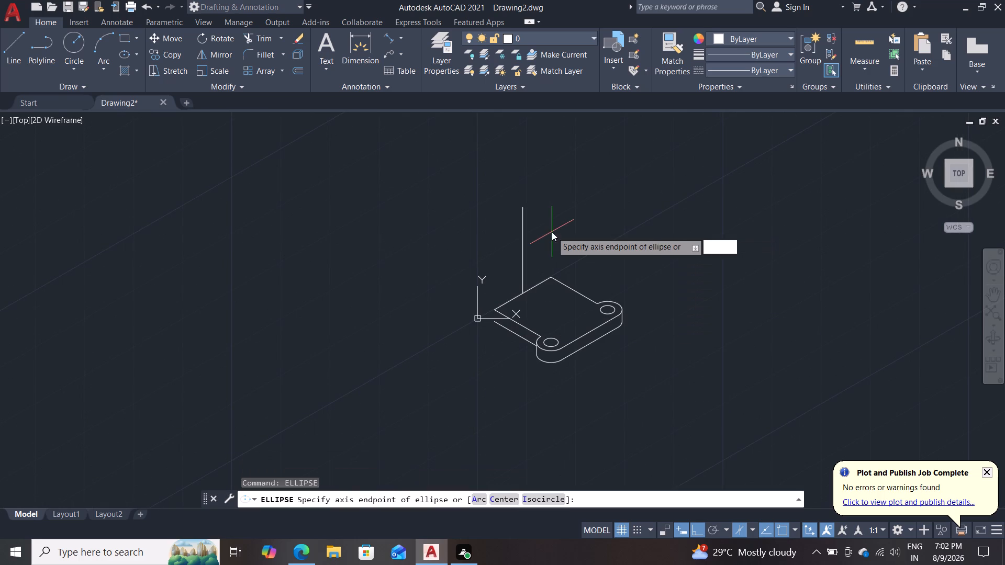
pyautogui.press('Return')
pyautogui.click(526, 202)
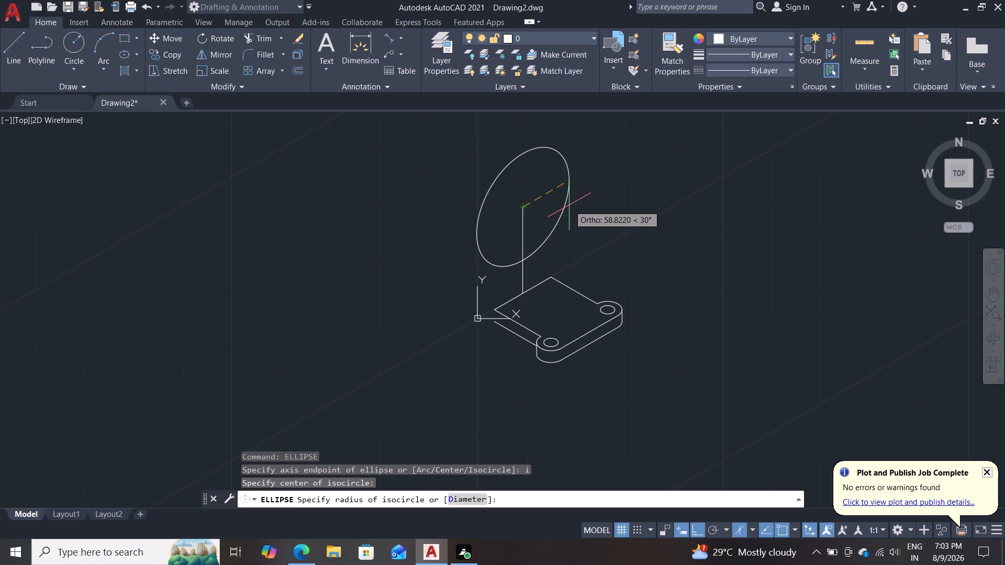
pyautogui.write('36')
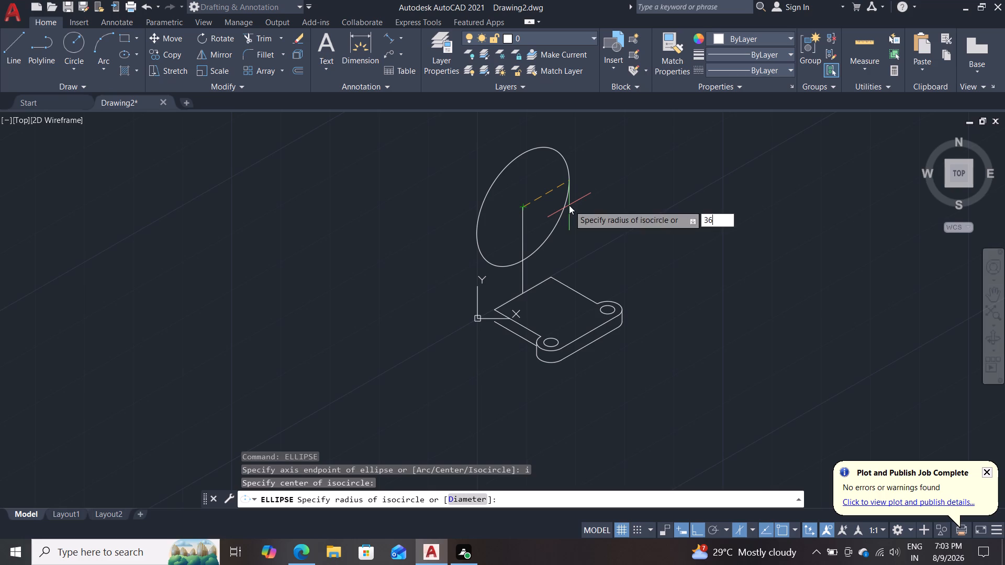
pyautogui.press('Return')
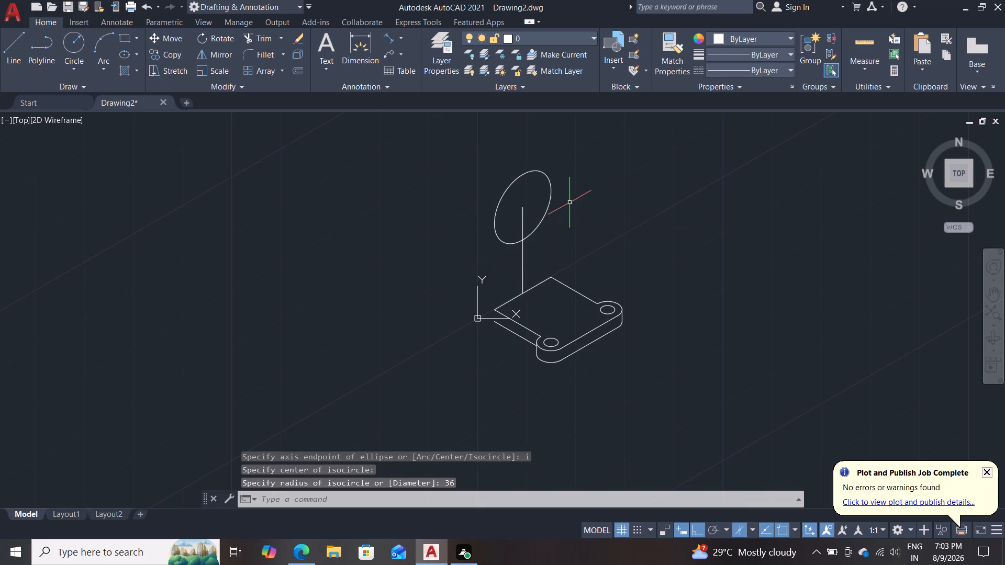
# Copy the radius-36 isocircle 72 units forward along the 330° isometric axis, using its centre as base point.
pyautogui.scroll(1, 572, 201)
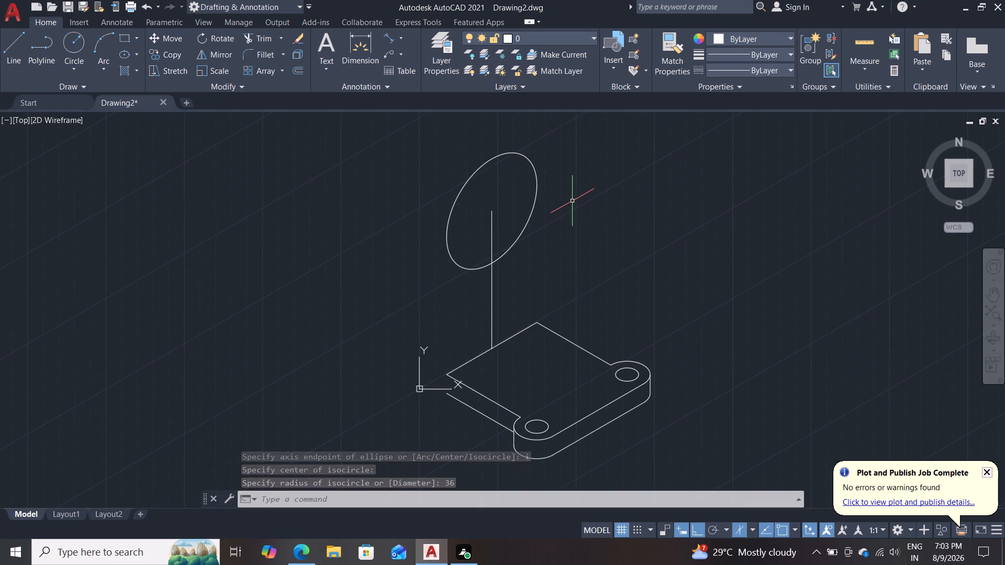
pyautogui.write('co')
pyautogui.press('Return')
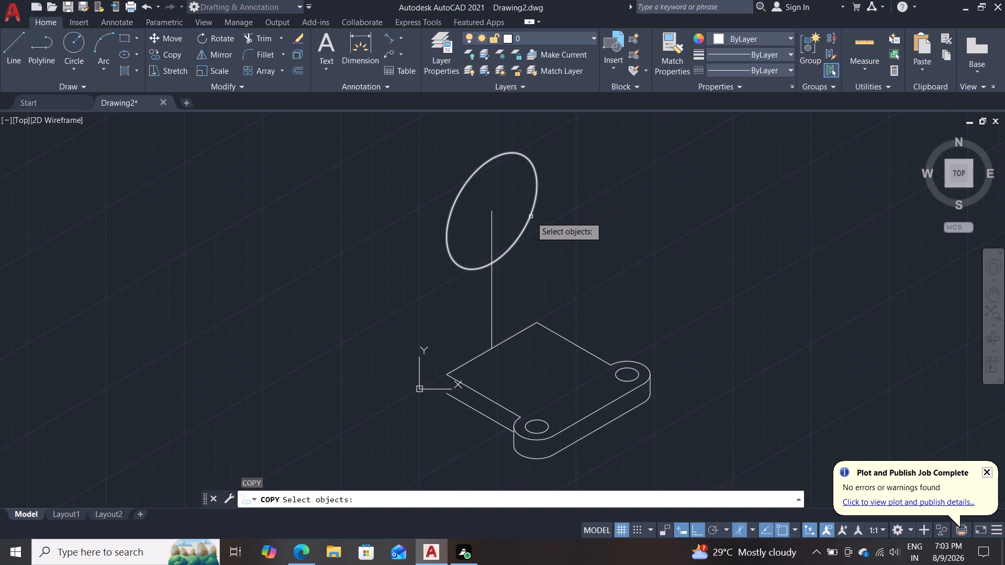
pyautogui.click(529, 217)
pyautogui.press('Return')
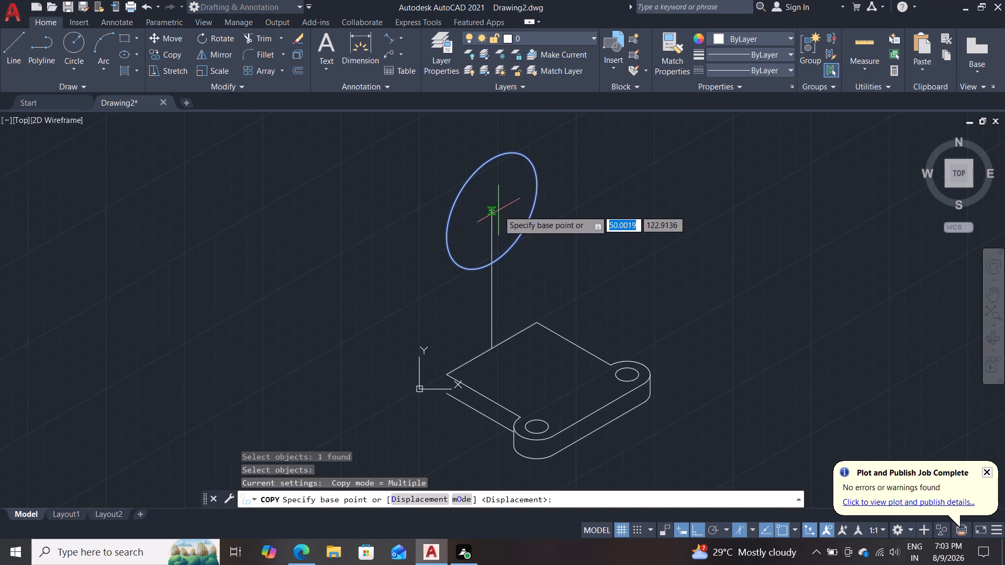
pyautogui.click(492, 206)
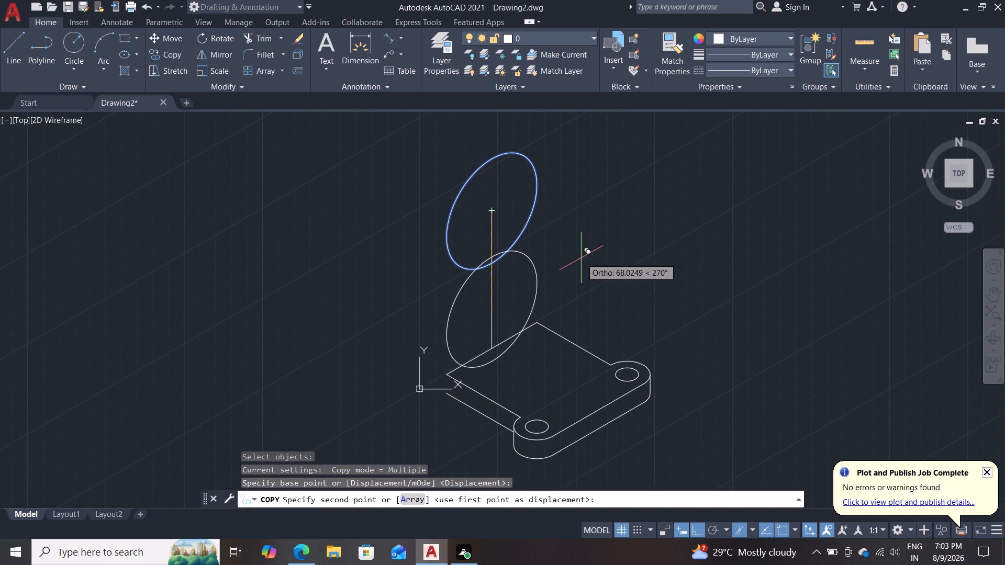
pyautogui.press('F5')
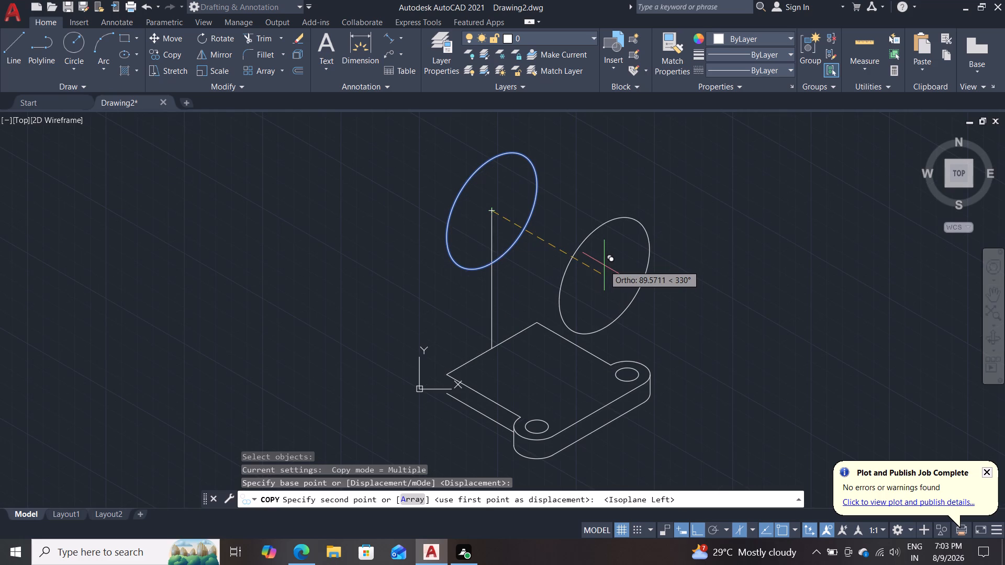
pyautogui.write('72')
pyautogui.press('Return')
pyautogui.press('Escape')
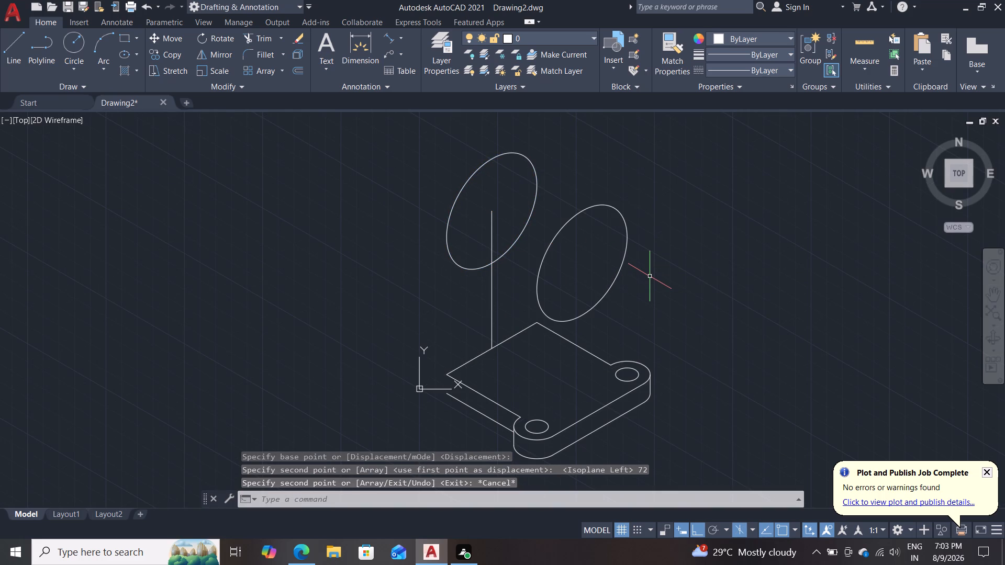
# Draw the upper silhouette line joining the upper outer points of the two isocircles along the isometric axis.
pyautogui.press('l')
pyautogui.press('Return')
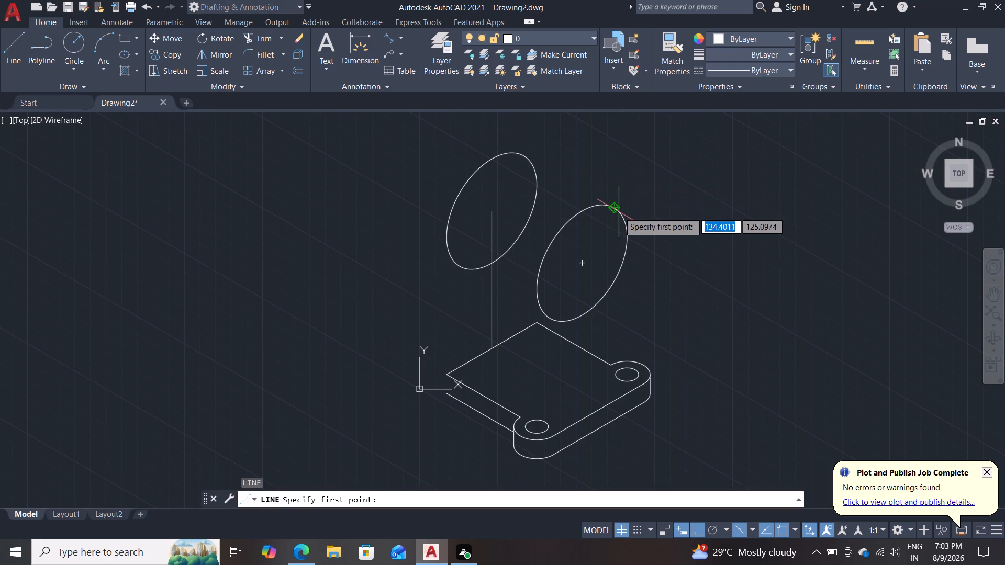
pyautogui.tripleClick(611, 207)
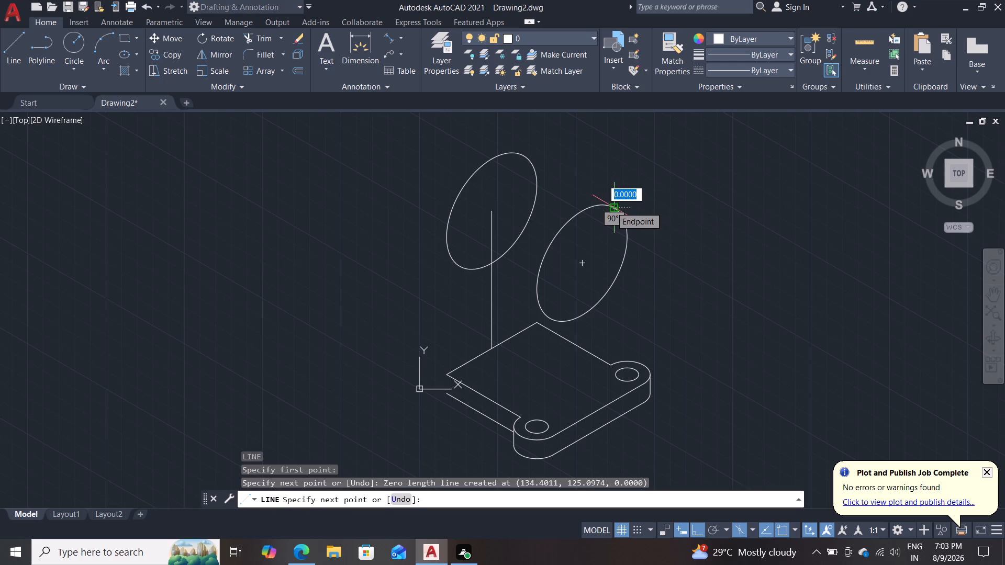
pyautogui.click(524, 153)
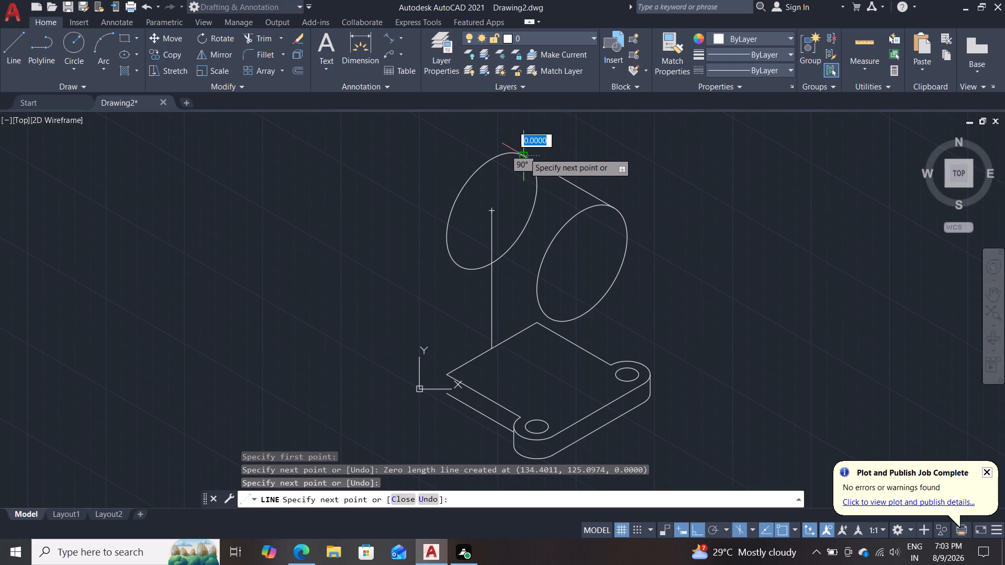
pyautogui.press('Escape')
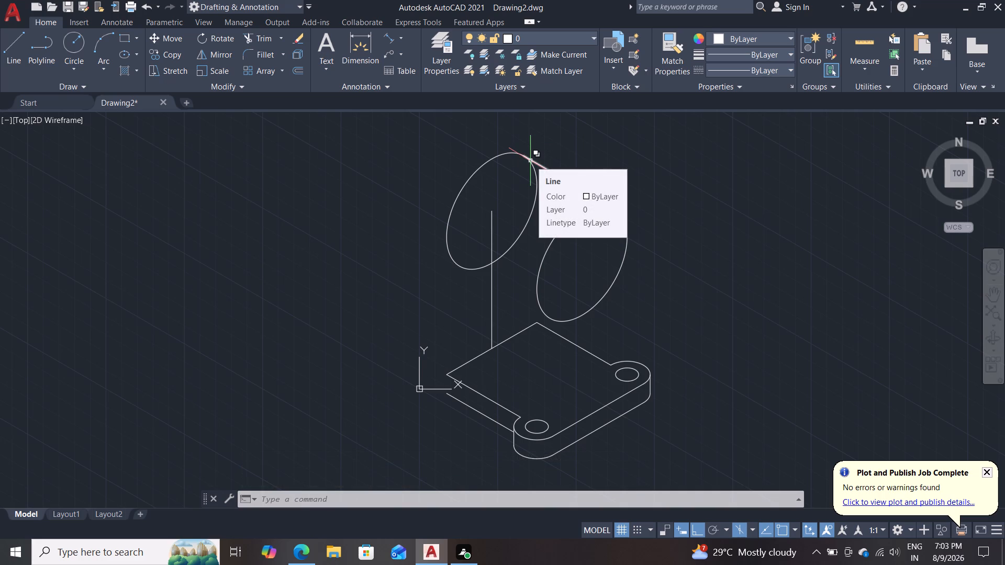
pyautogui.press('Escape')
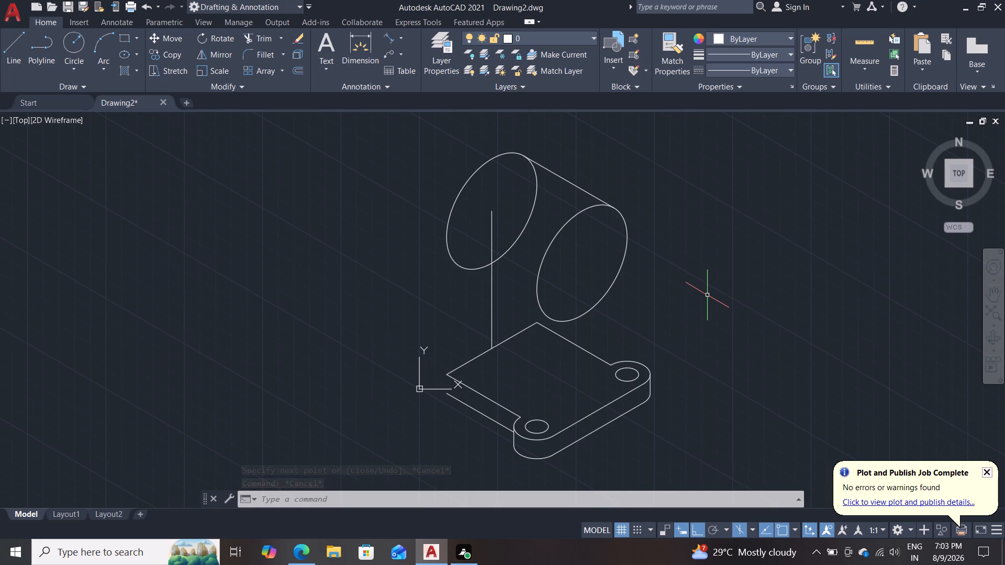
# Draw the lower silhouette line joining the lower outer points of the front and rear isocircles.
pyautogui.press('l')
pyautogui.press('Return')
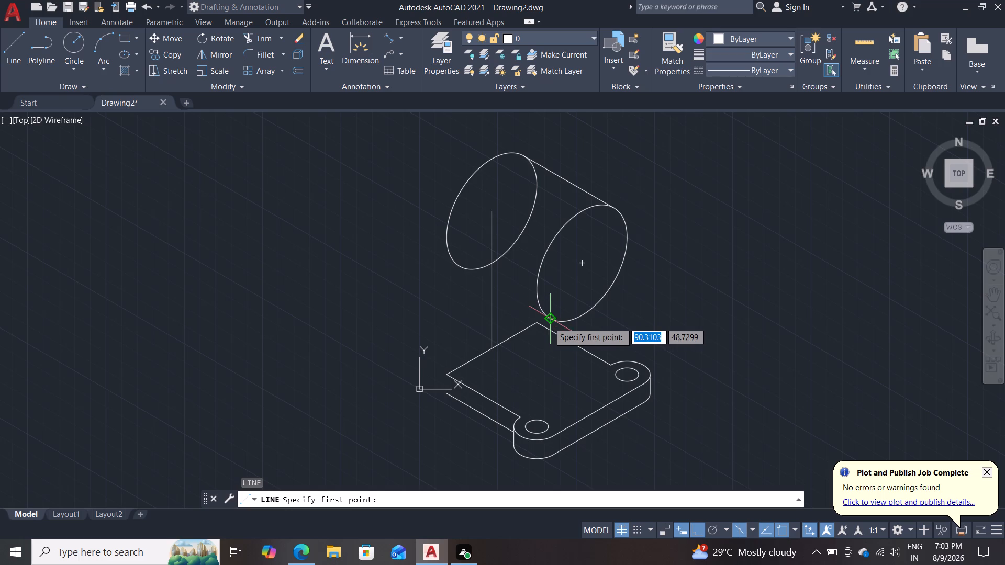
pyautogui.click(552, 320)
pyautogui.doubleClick(456, 267)
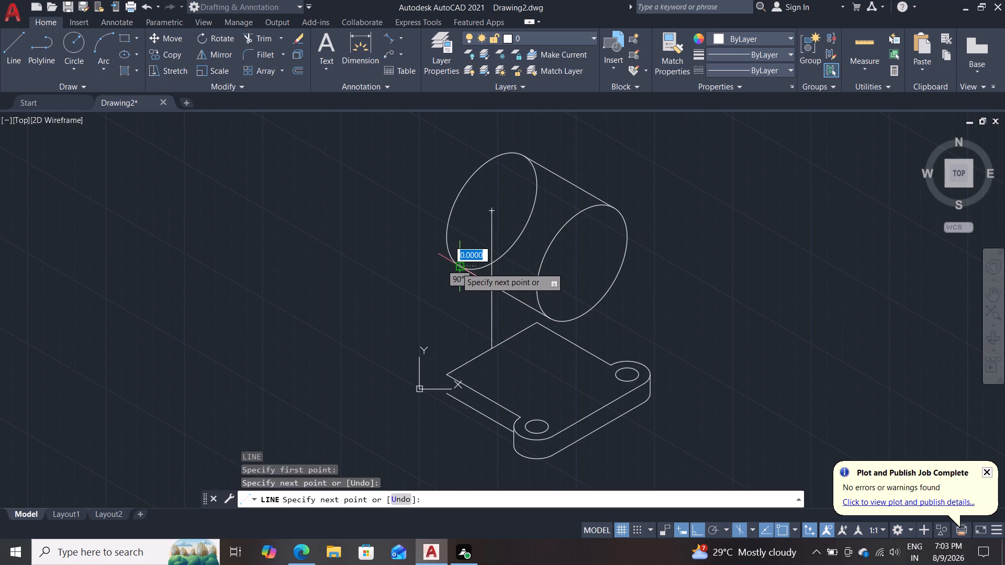
pyautogui.press('Escape')
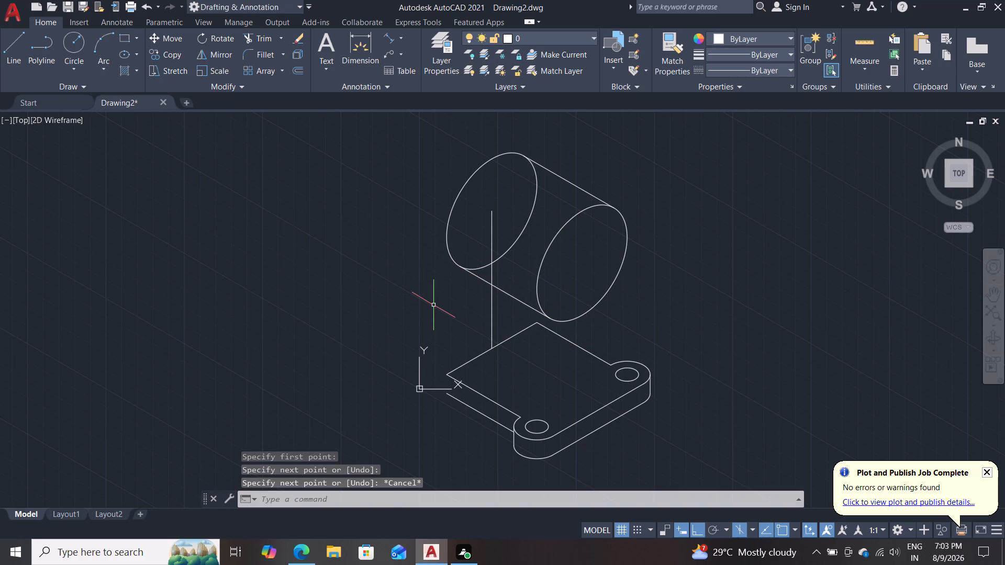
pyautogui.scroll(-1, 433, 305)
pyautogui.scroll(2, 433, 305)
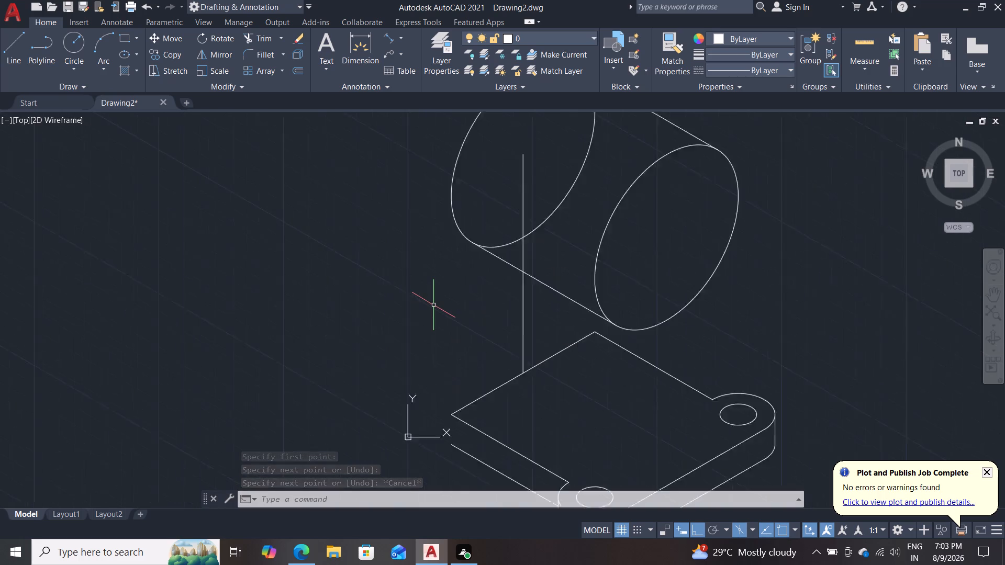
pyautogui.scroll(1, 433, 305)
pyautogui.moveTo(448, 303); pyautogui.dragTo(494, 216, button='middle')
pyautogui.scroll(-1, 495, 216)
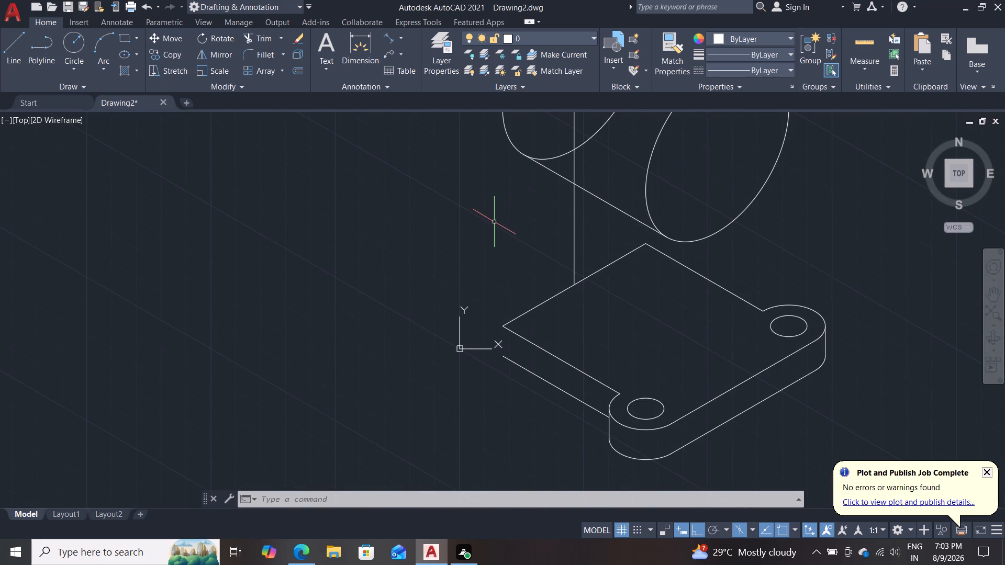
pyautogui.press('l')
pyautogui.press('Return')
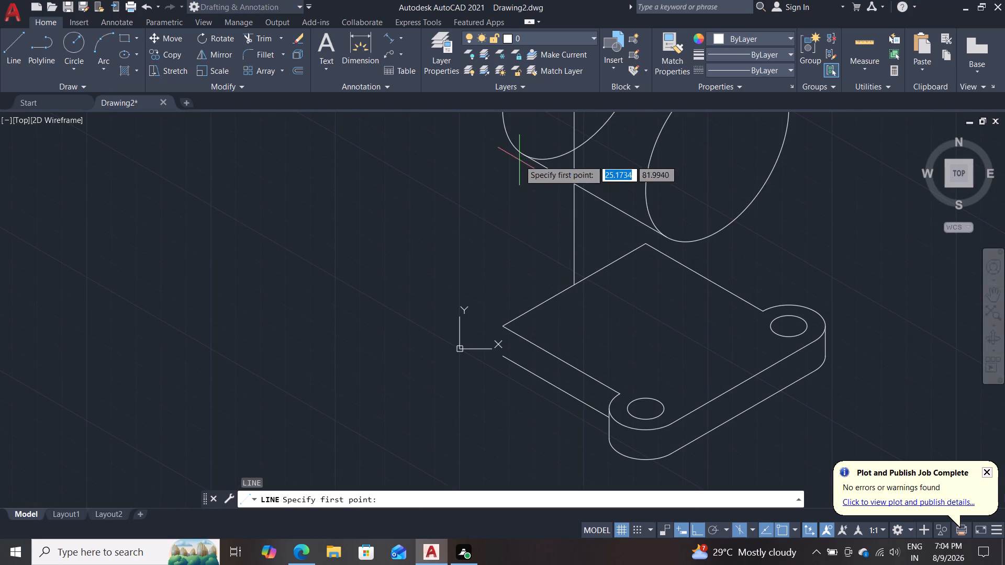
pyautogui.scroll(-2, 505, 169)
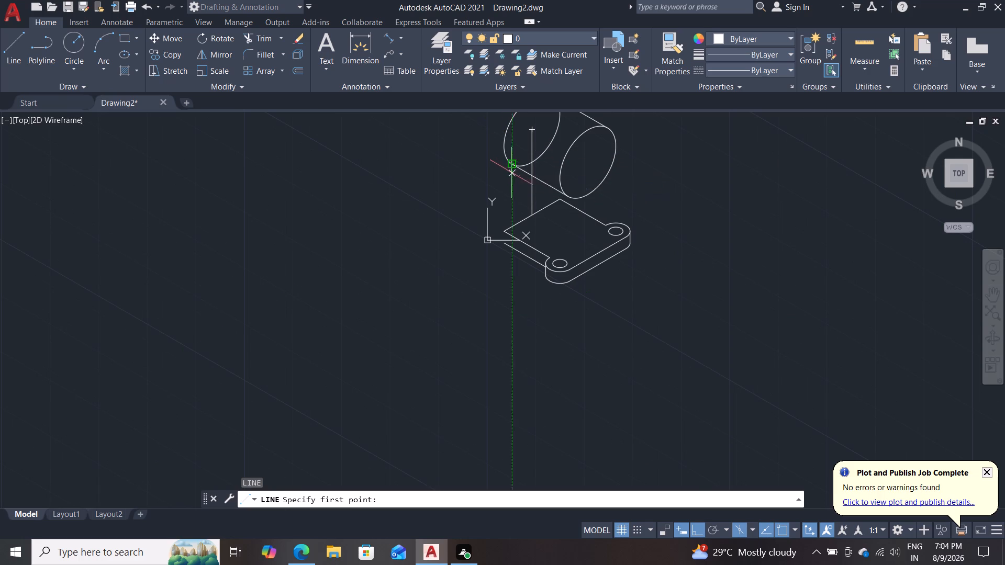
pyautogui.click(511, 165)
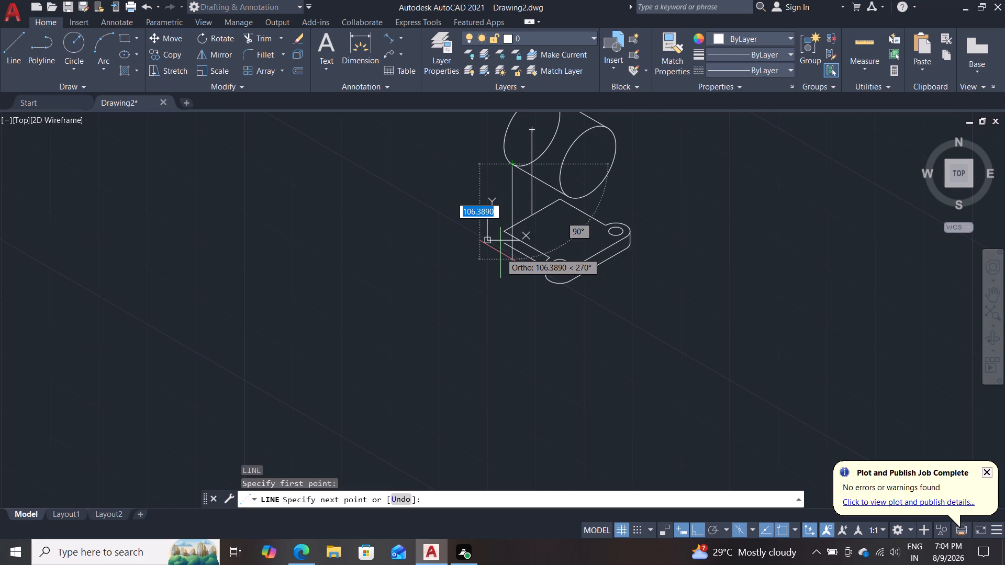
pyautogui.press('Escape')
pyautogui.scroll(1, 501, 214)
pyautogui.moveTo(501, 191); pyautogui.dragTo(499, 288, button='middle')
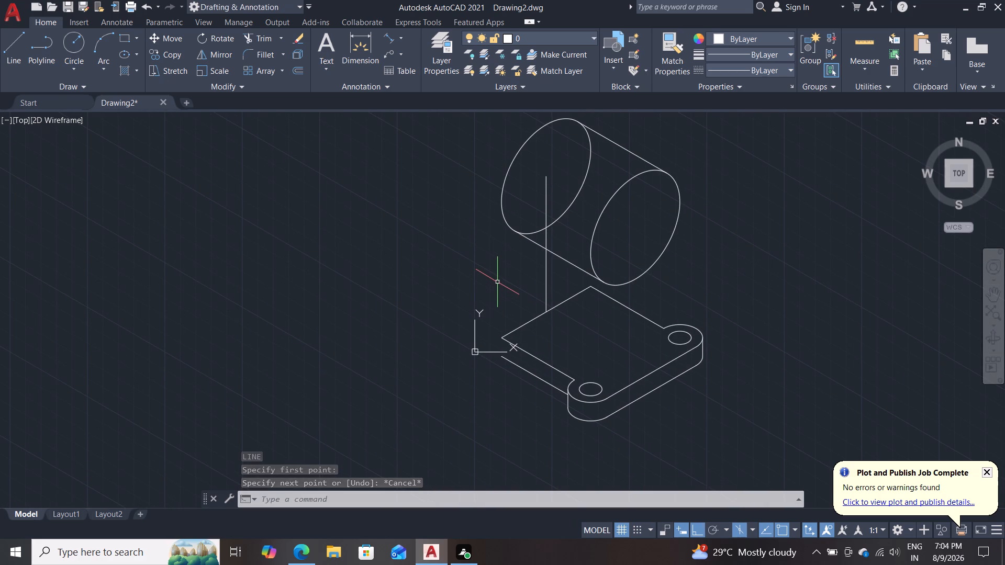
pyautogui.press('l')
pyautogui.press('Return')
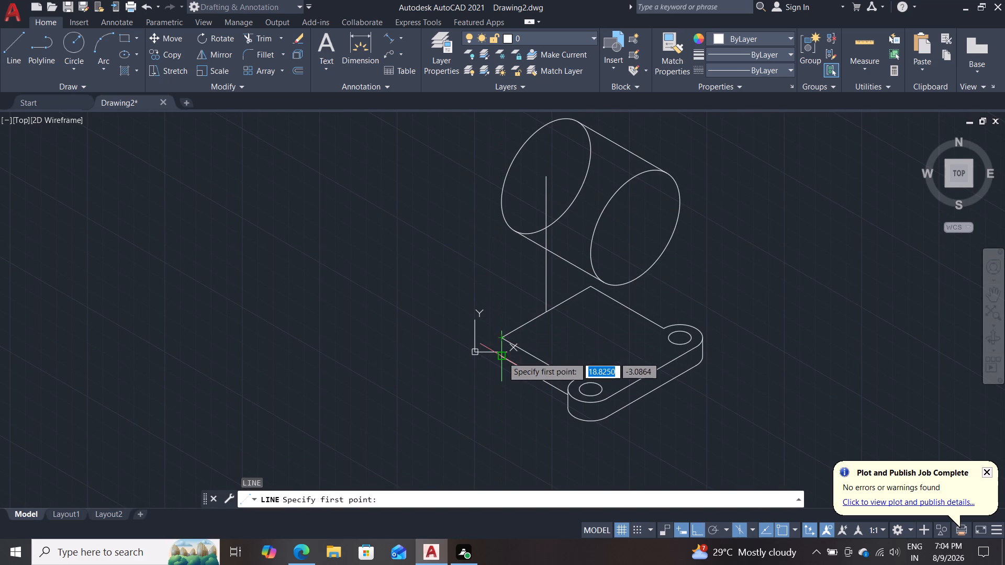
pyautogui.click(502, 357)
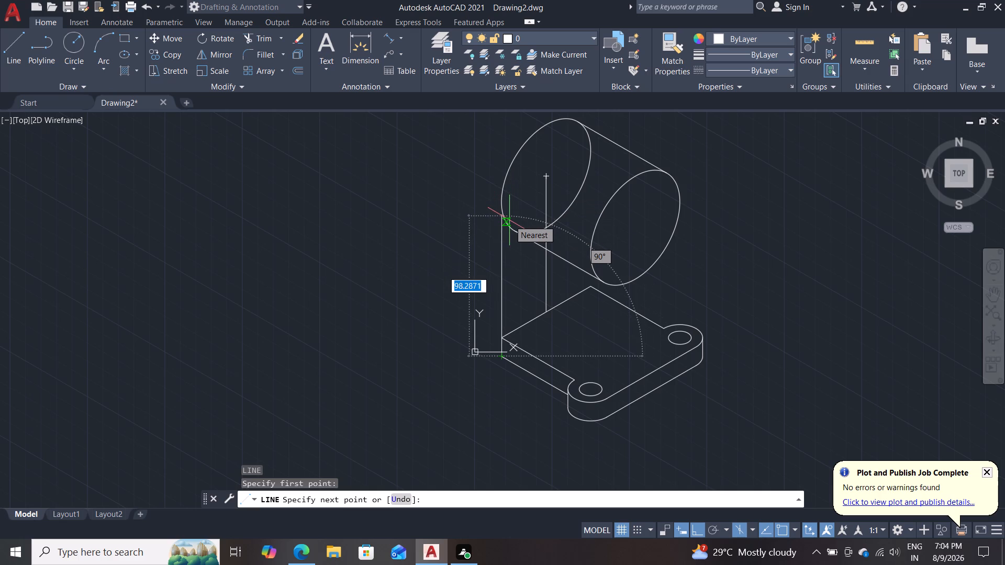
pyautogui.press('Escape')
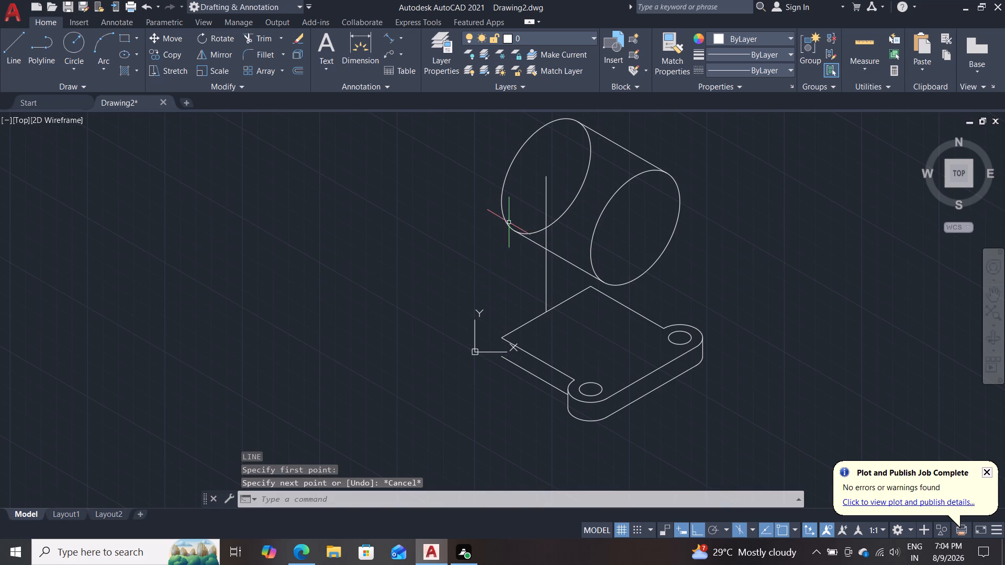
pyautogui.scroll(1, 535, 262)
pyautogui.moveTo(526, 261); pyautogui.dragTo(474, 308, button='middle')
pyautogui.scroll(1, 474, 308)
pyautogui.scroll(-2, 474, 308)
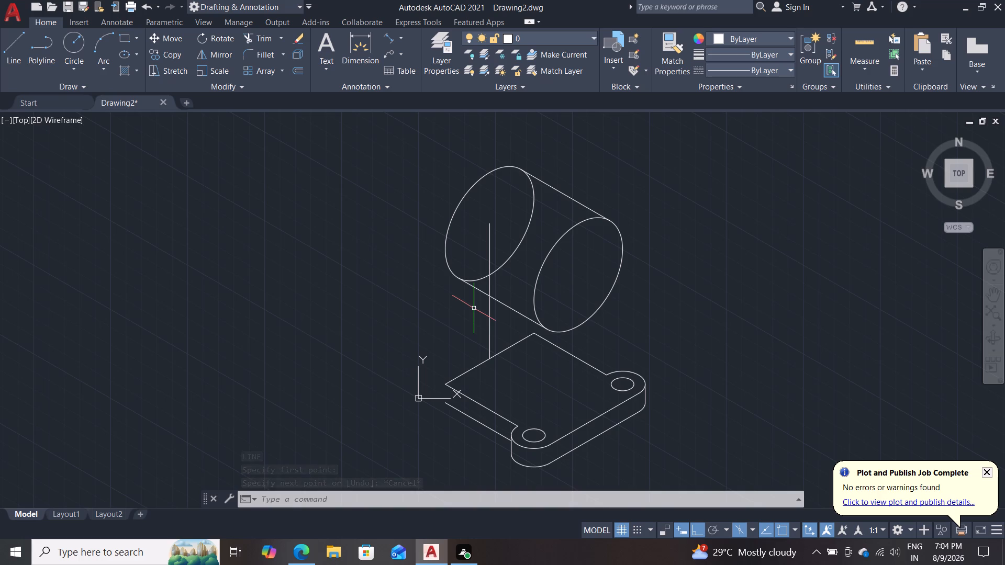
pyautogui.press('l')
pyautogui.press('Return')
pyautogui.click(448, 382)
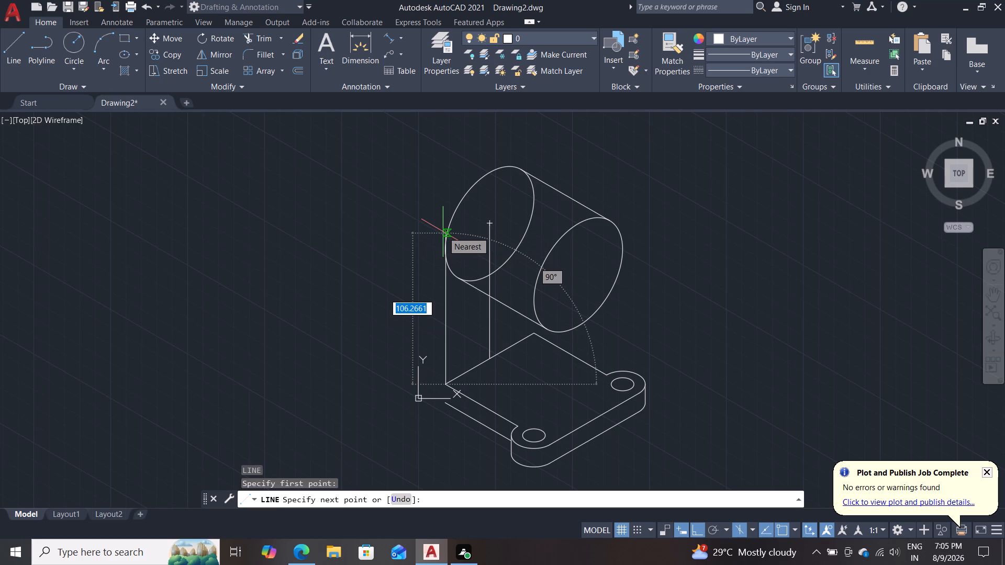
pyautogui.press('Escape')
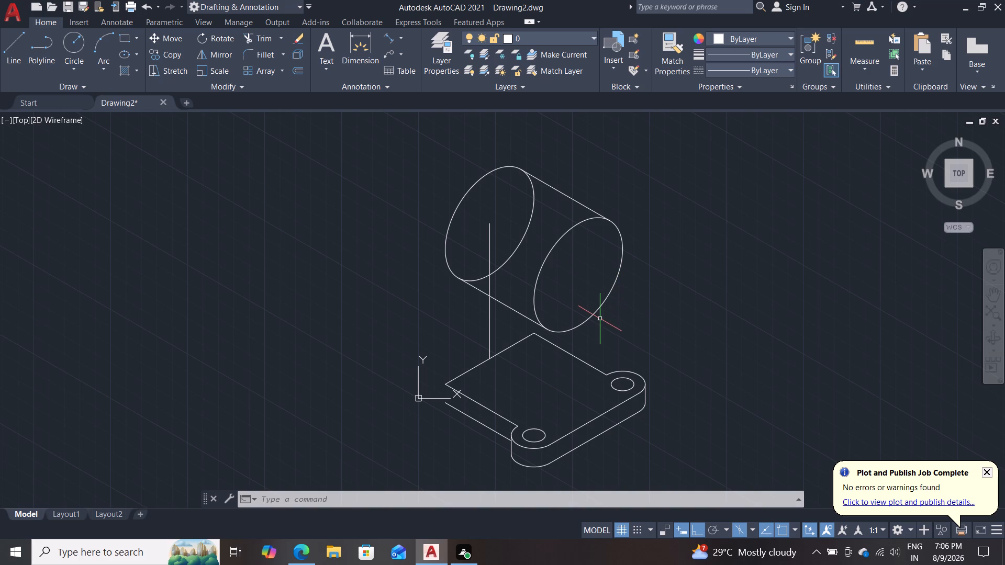
# Draw a connected line from the midpoint of the base's bottom front edge, 108 units straight up and 42.5 units back at 150°.
pyautogui.press('l')
pyautogui.press('Return')
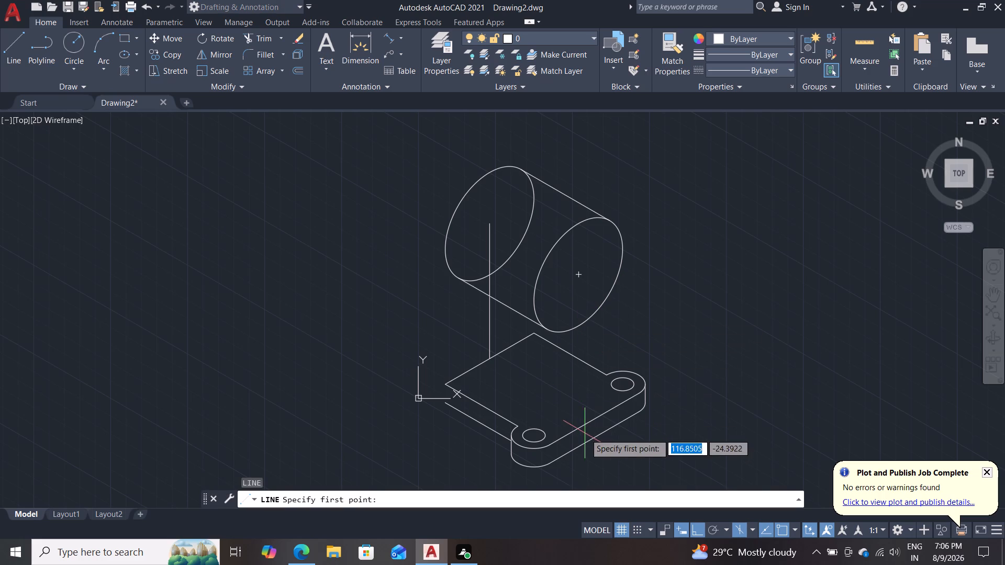
pyautogui.click(597, 438)
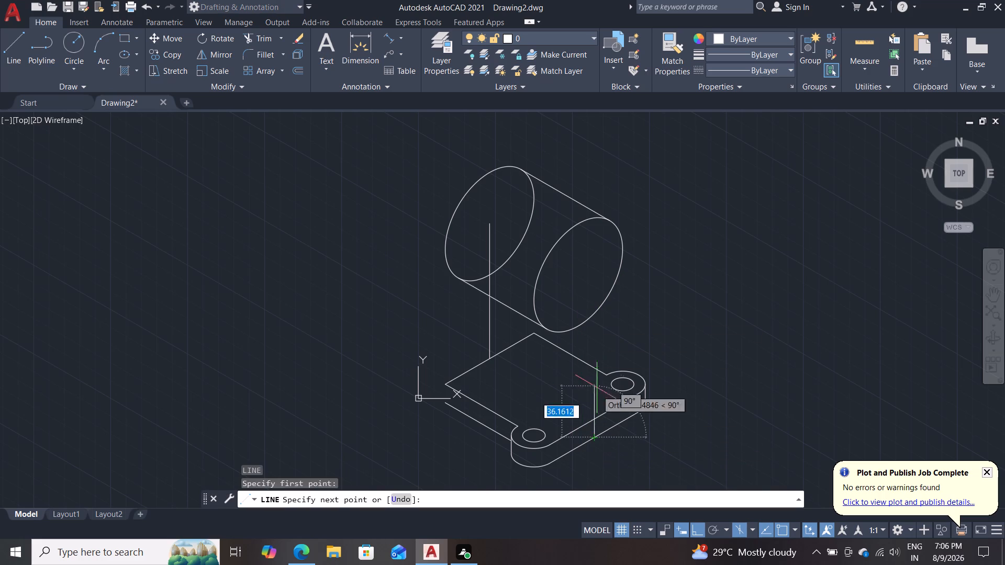
pyautogui.write('10')
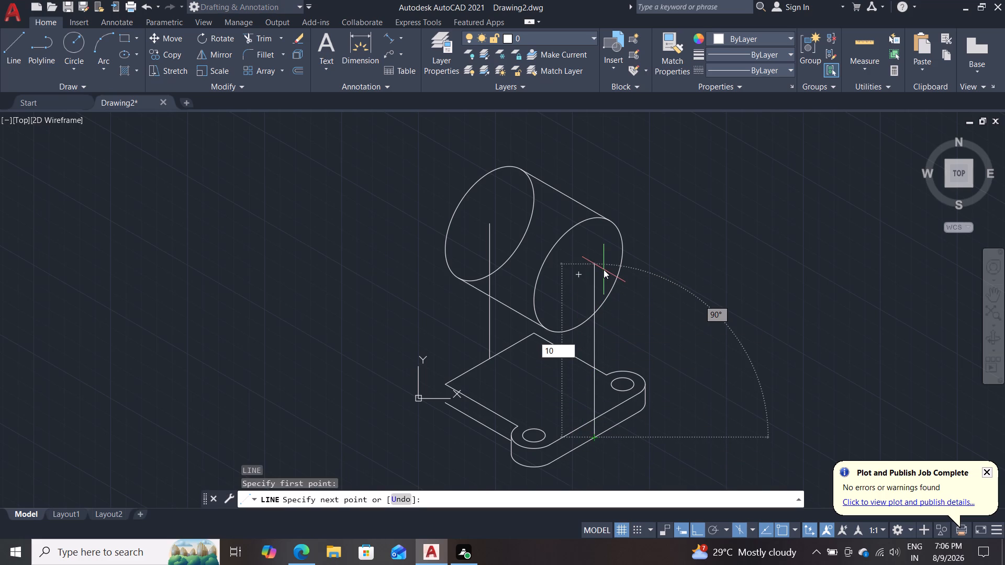
pyautogui.press('8')
pyautogui.press('Return')
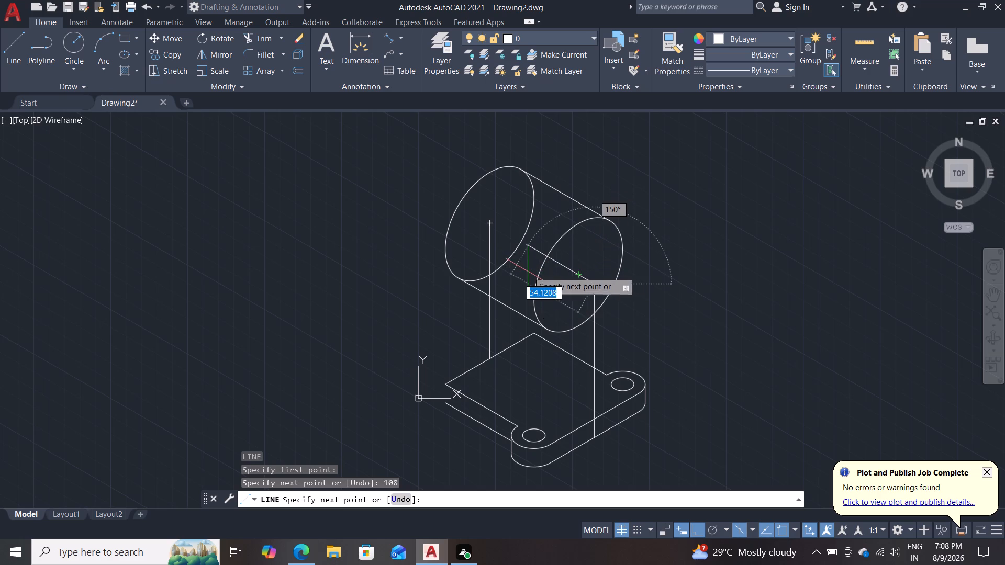
pyautogui.write('41')
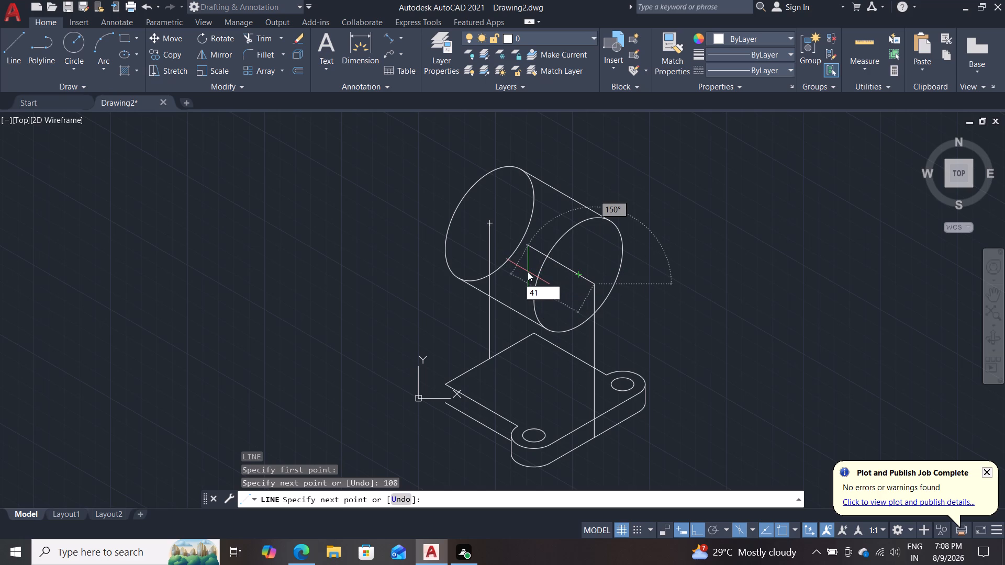
pyautogui.press('BackSpace')
pyautogui.write('2.5')
pyautogui.press('Return')
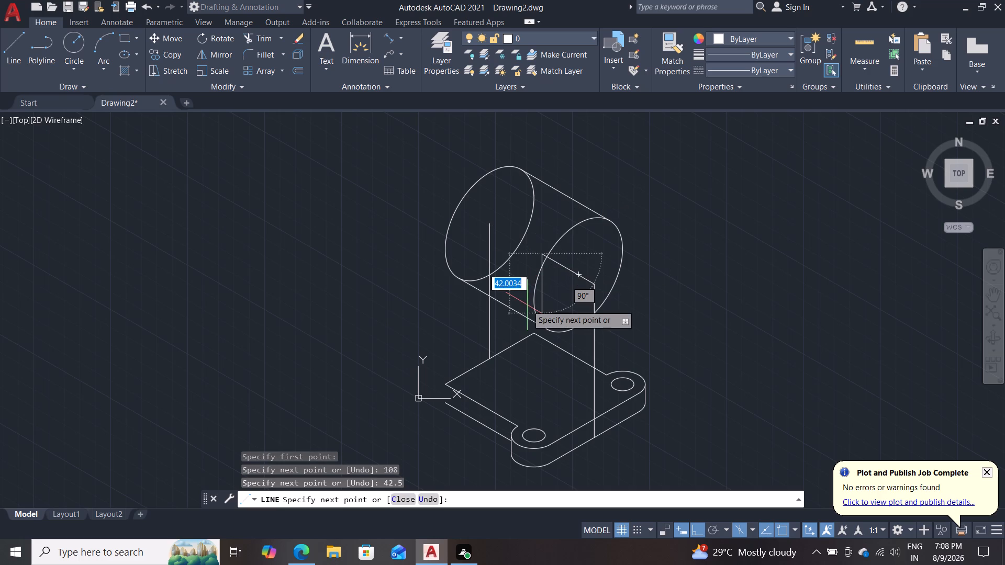
pyautogui.press('Escape')
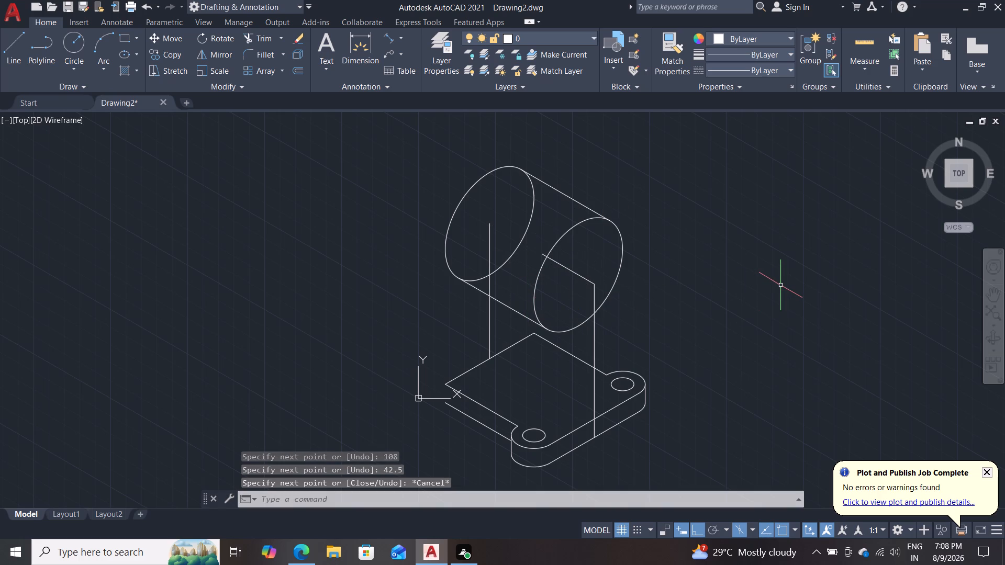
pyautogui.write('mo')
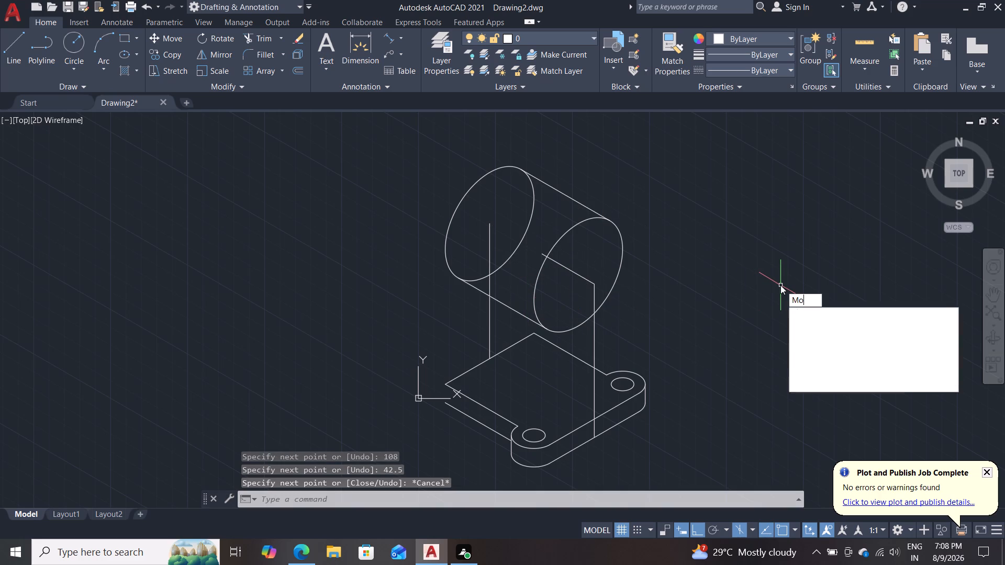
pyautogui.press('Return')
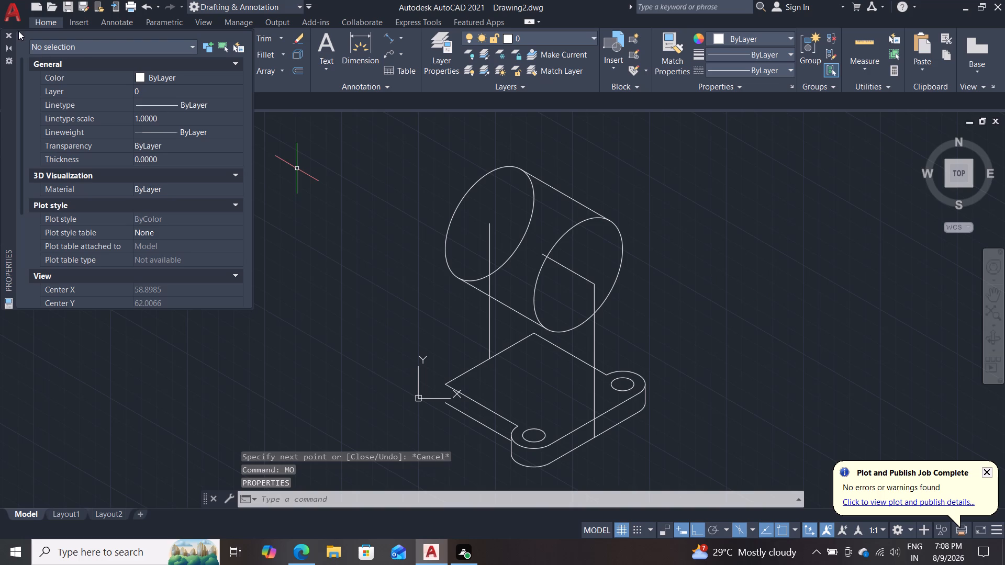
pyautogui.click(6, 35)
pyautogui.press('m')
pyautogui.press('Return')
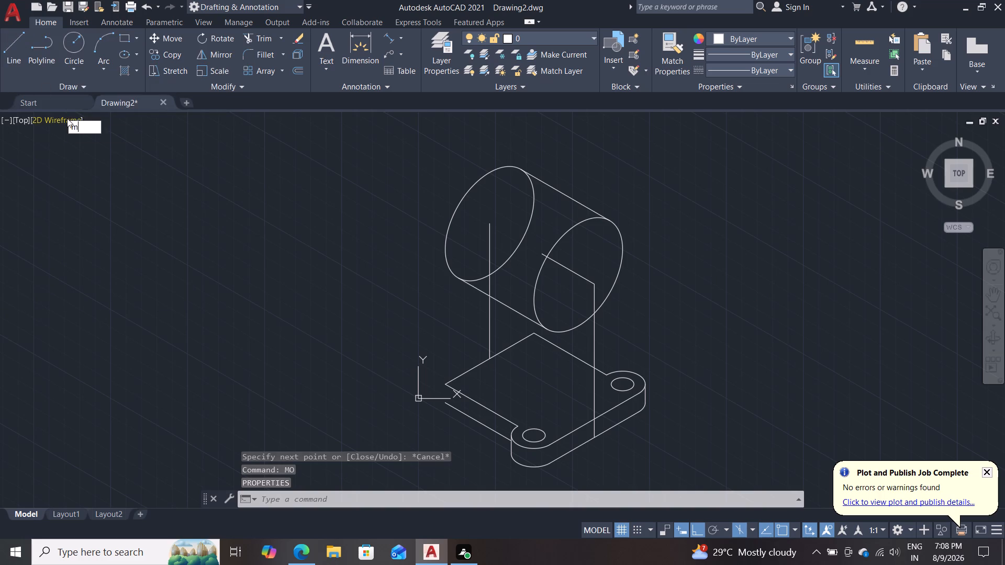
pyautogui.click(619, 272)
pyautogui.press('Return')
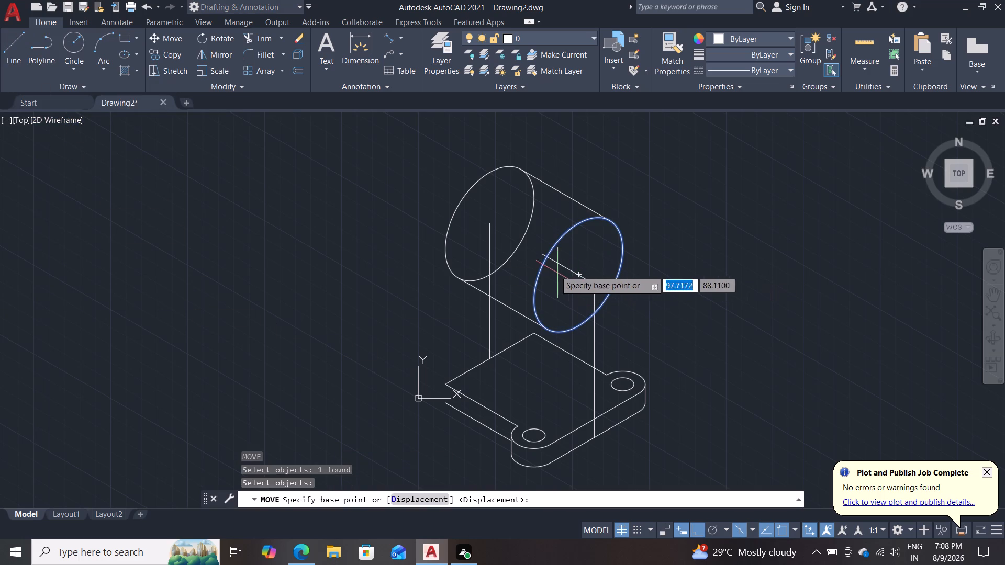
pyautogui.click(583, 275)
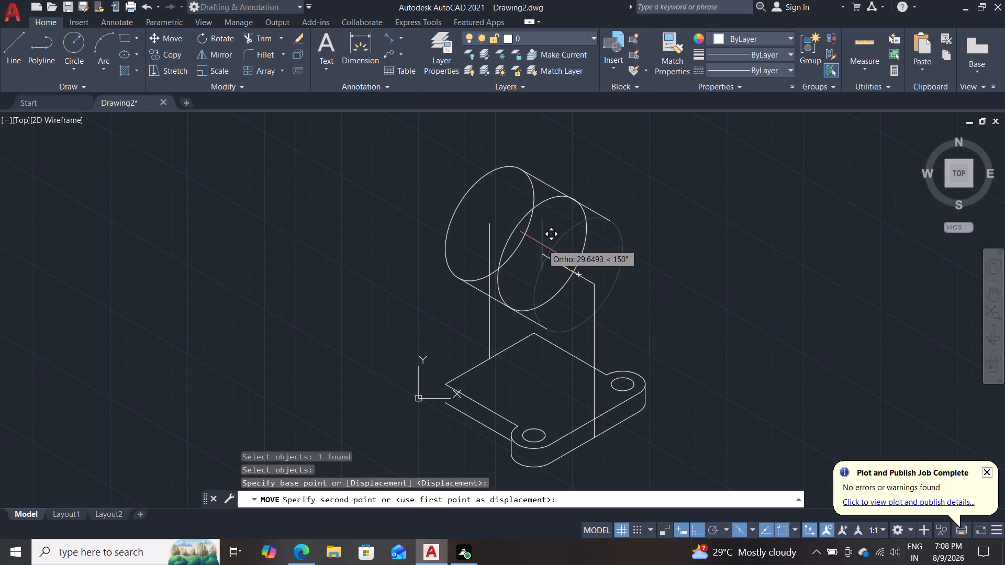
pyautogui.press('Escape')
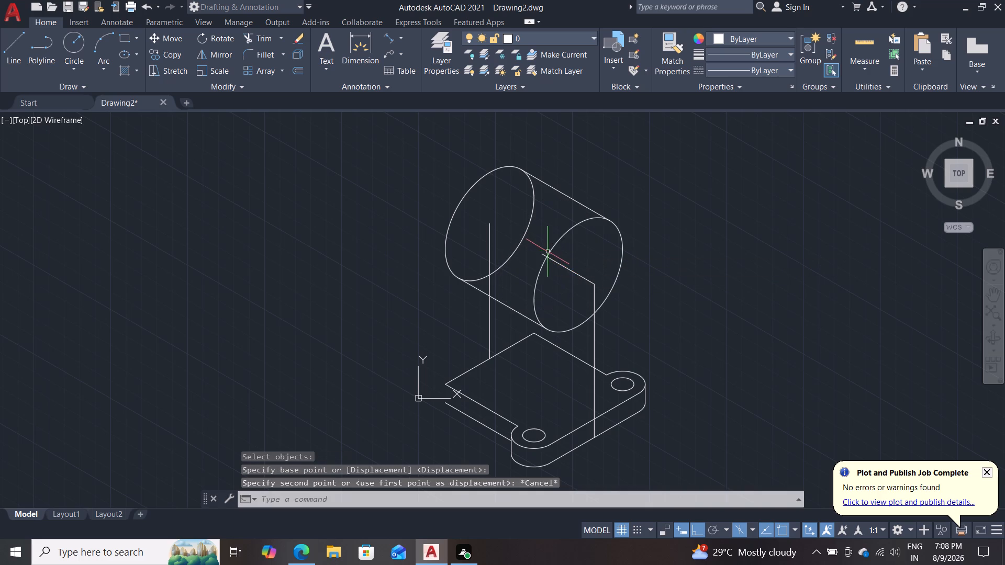
# Move both isocircles and their two silhouette lines from the front circle's centre to the free end of the 42.5-unit guide line.
pyautogui.doubleClick(564, 334)
pyautogui.click(570, 325)
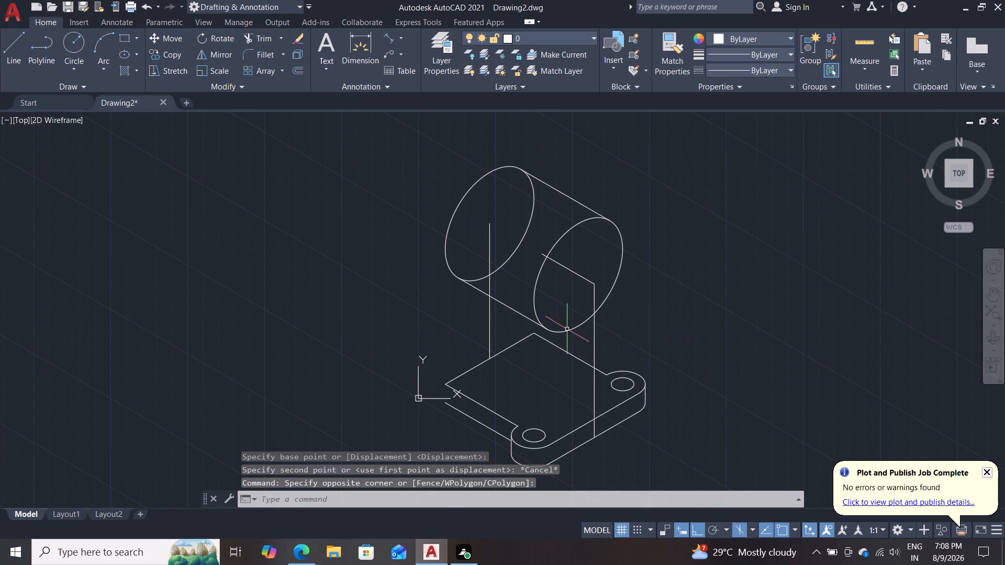
pyautogui.click(567, 329)
pyautogui.click(524, 315)
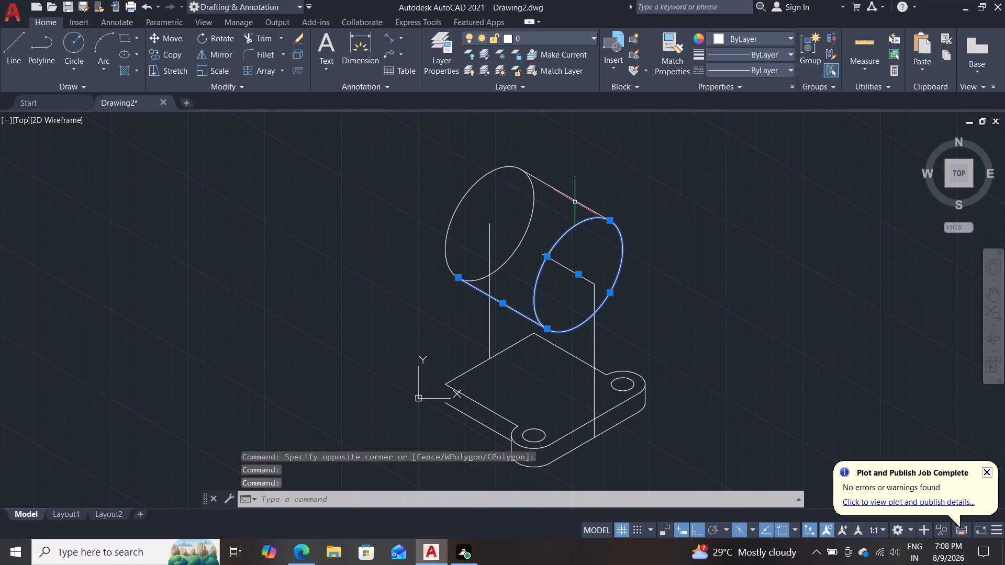
pyautogui.click(576, 201)
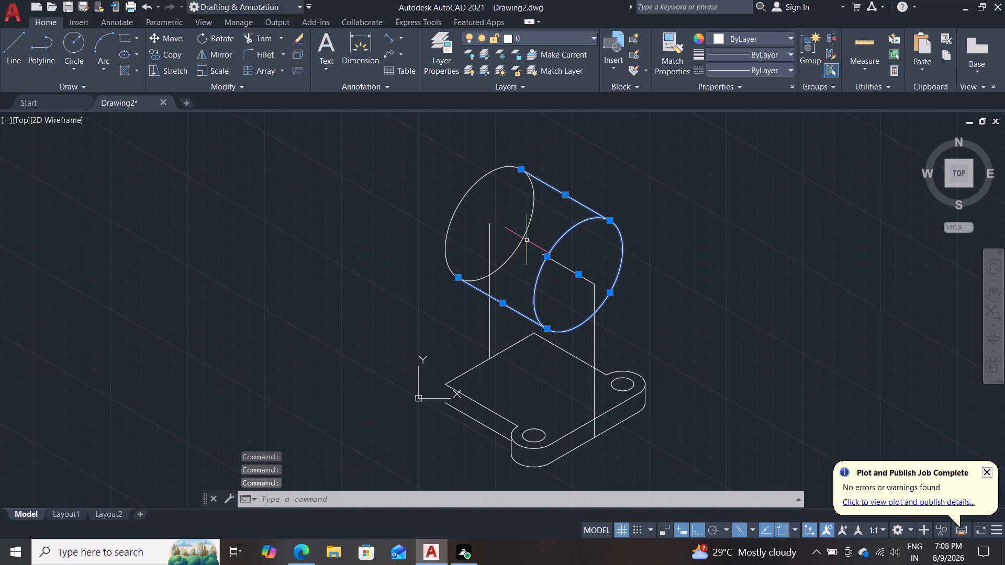
pyautogui.click(523, 238)
pyautogui.press('m')
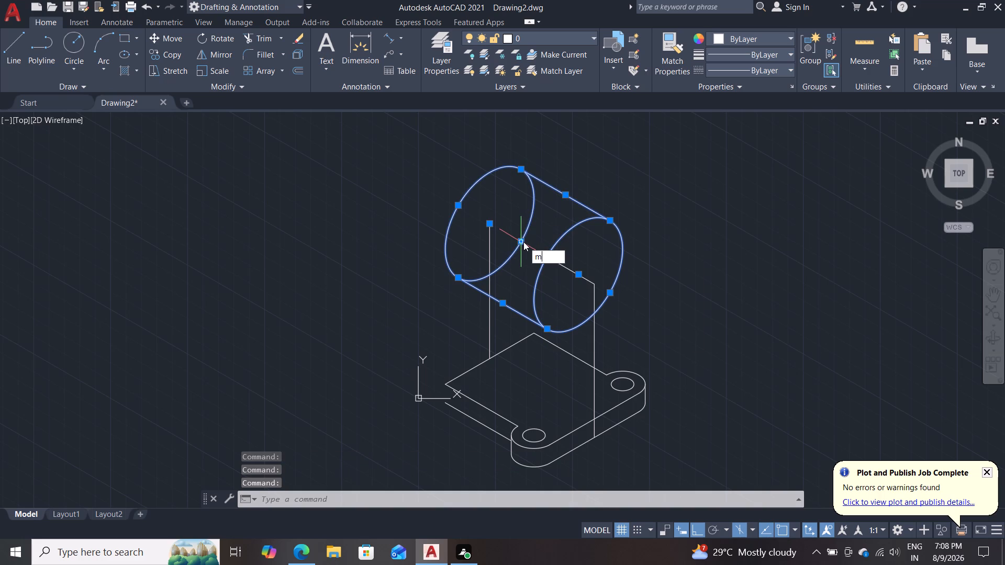
pyautogui.press('Return')
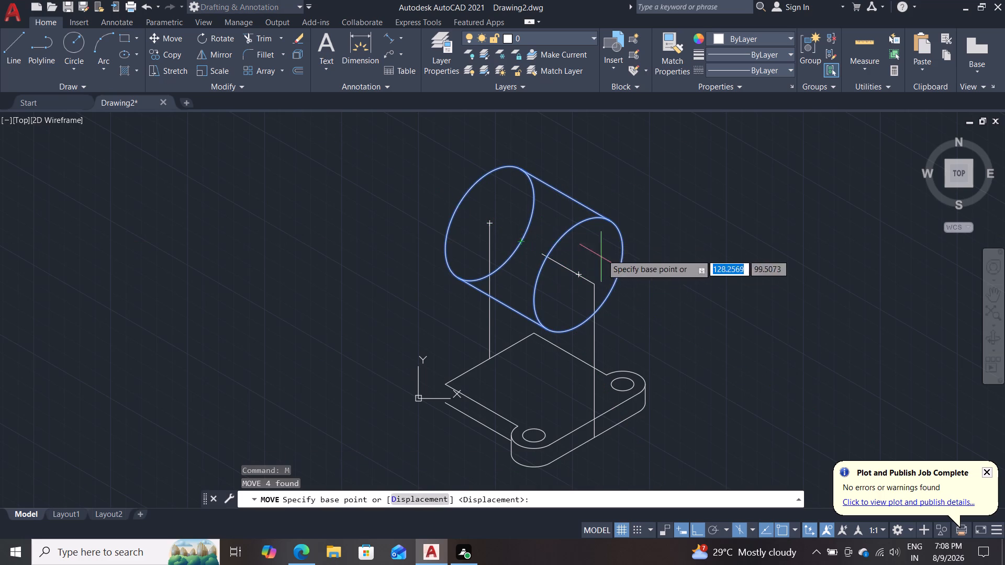
pyautogui.click(579, 273)
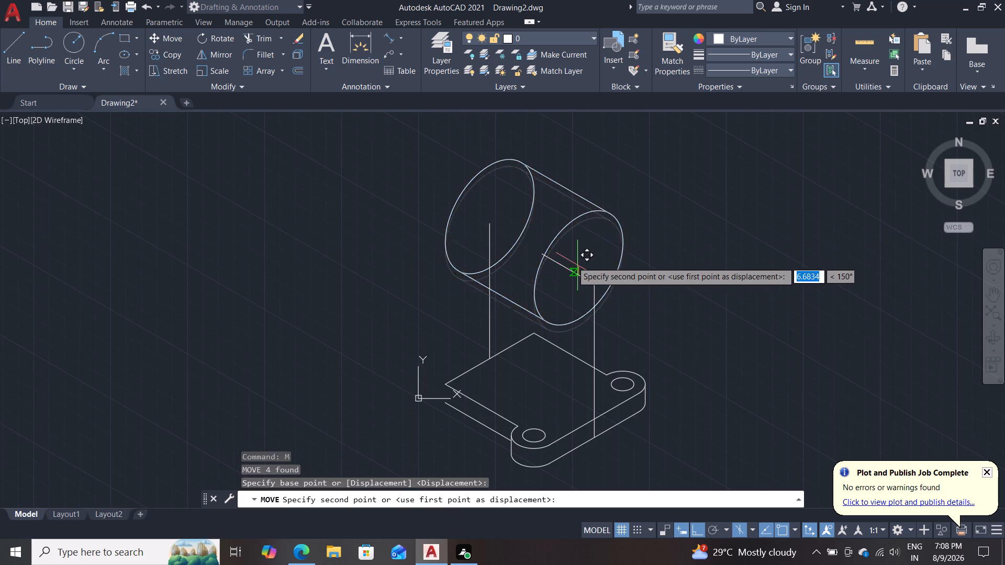
pyautogui.click(538, 255)
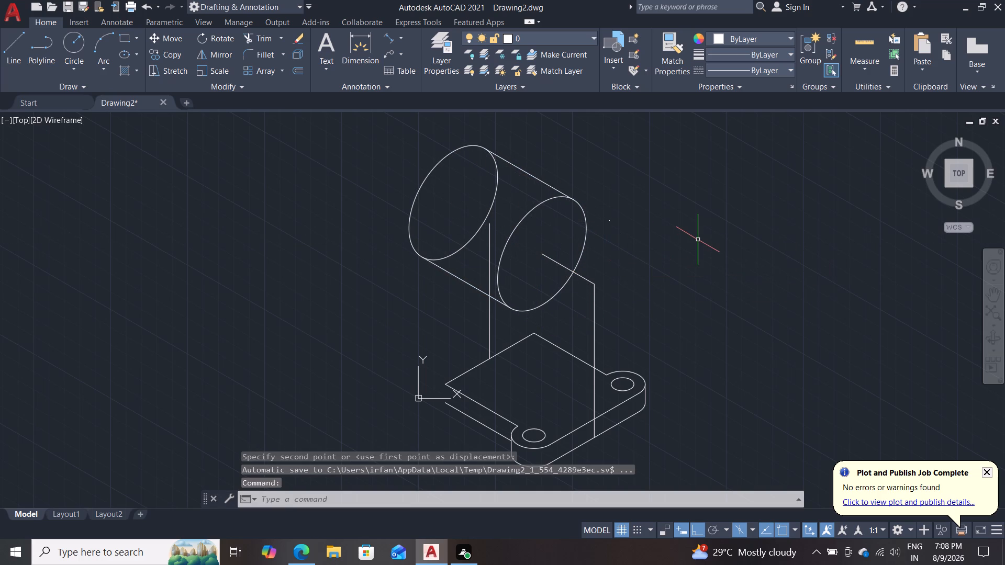
# Draw a 108-unit vertical line upward from the leftmost corner of the base's top face.
pyautogui.press('l')
pyautogui.press('Return')
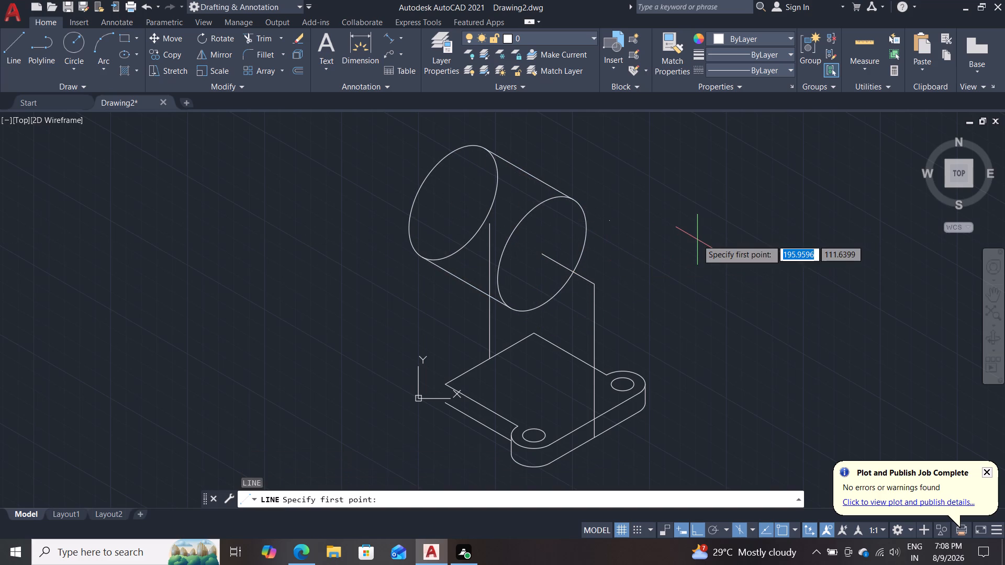
pyautogui.click(445, 381)
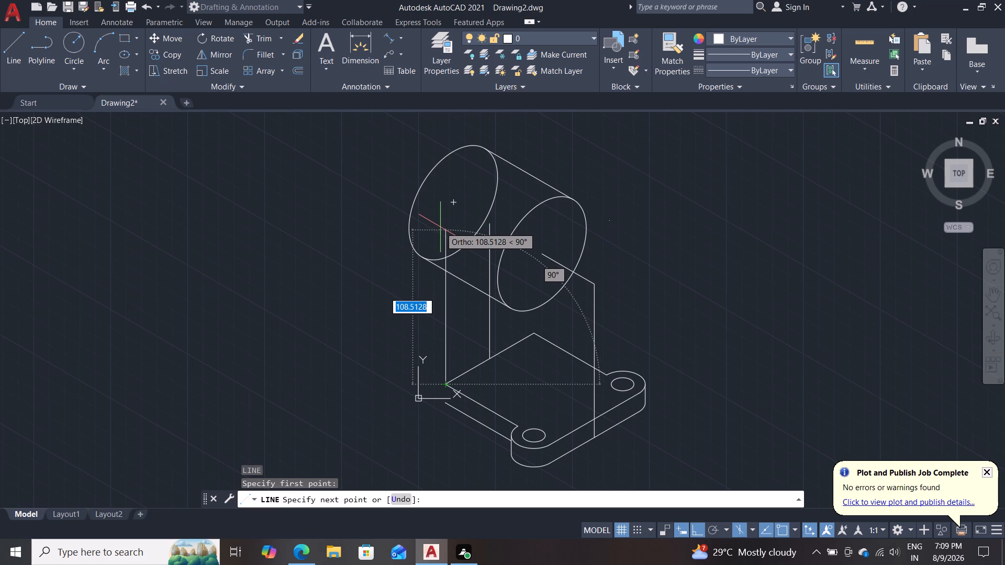
pyautogui.write('108')
pyautogui.press('Return')
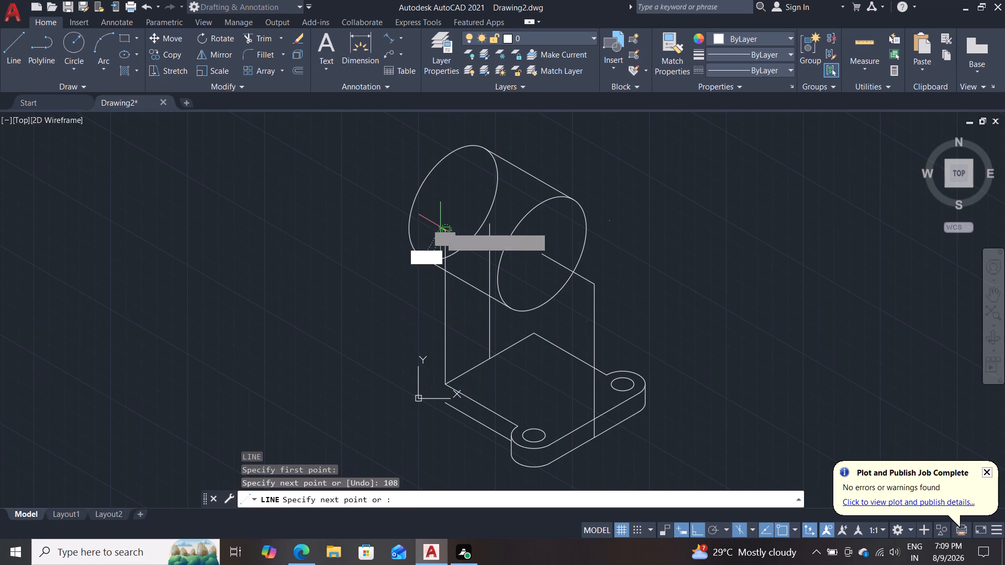
pyautogui.press('Escape')
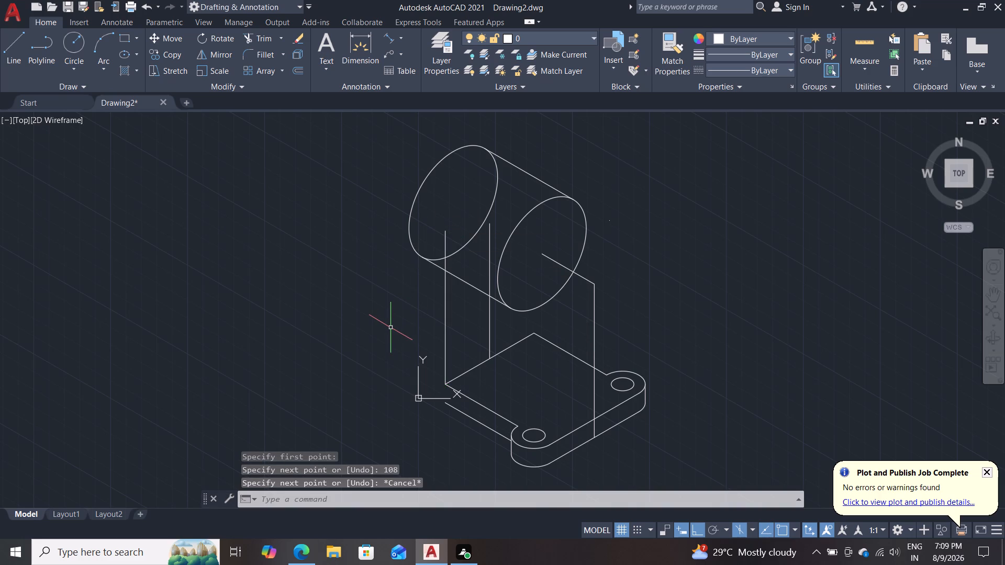
# Draw a 108-unit line straight down from the rear isocircle's endpoint of the cylinder's lower silhouette line.
pyautogui.press('l')
pyautogui.press('Return')
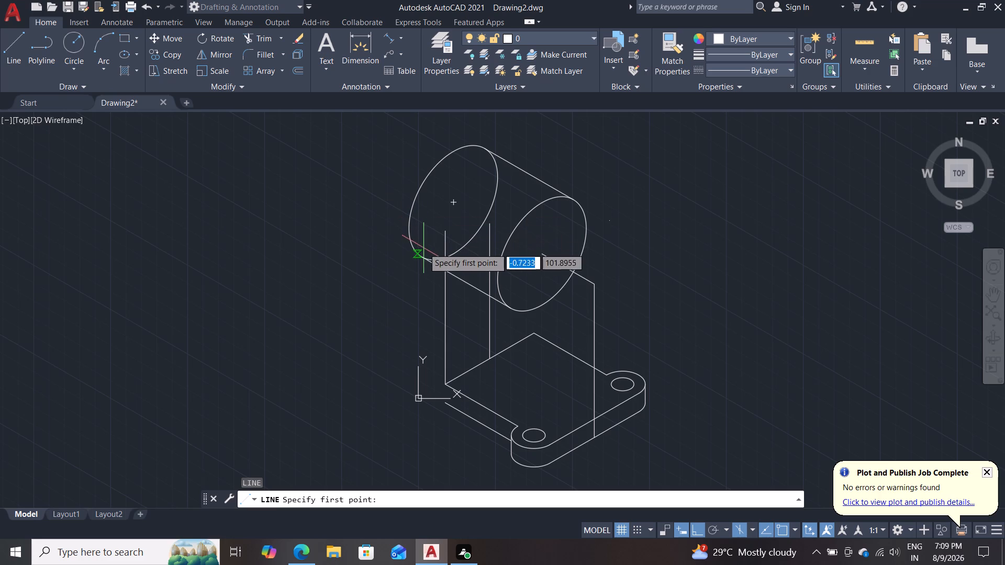
pyautogui.click(423, 256)
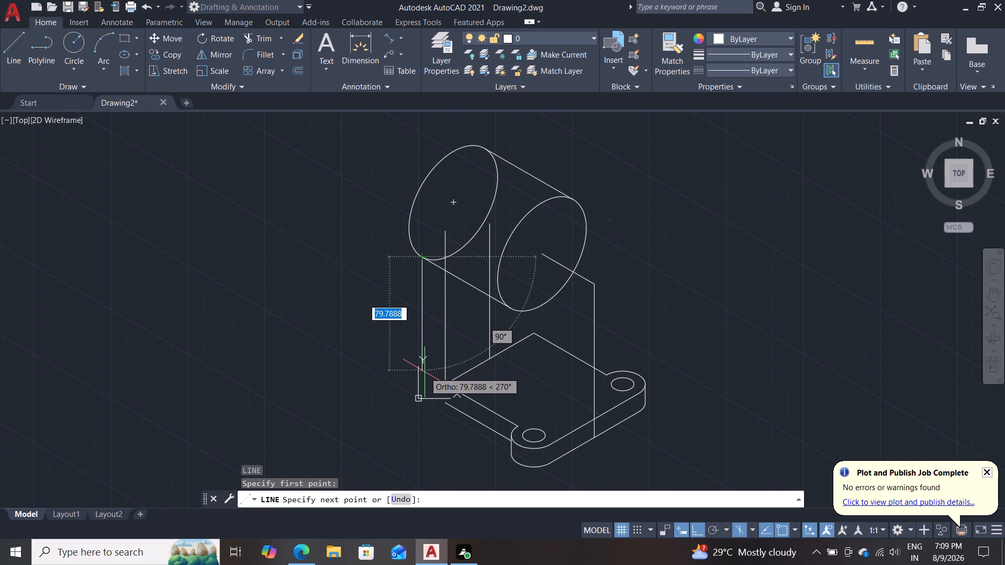
pyautogui.write('108')
pyautogui.press('Return')
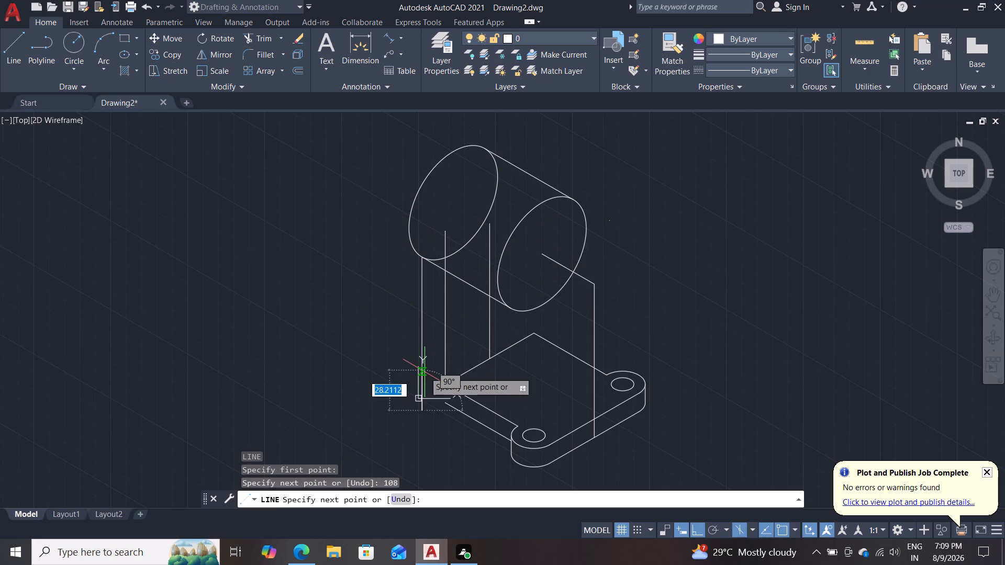
pyautogui.press('Escape')
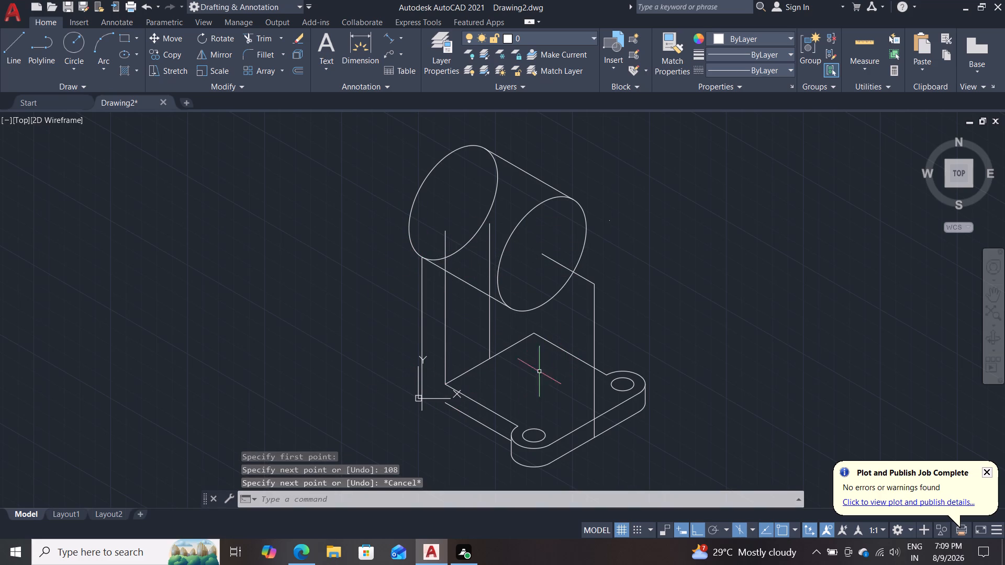
# Extend the base's lower left edge line back to the vertical line dropped from the rear isocircle.
pyautogui.scroll(2, 381, 470)
pyautogui.scroll(1, 427, 440)
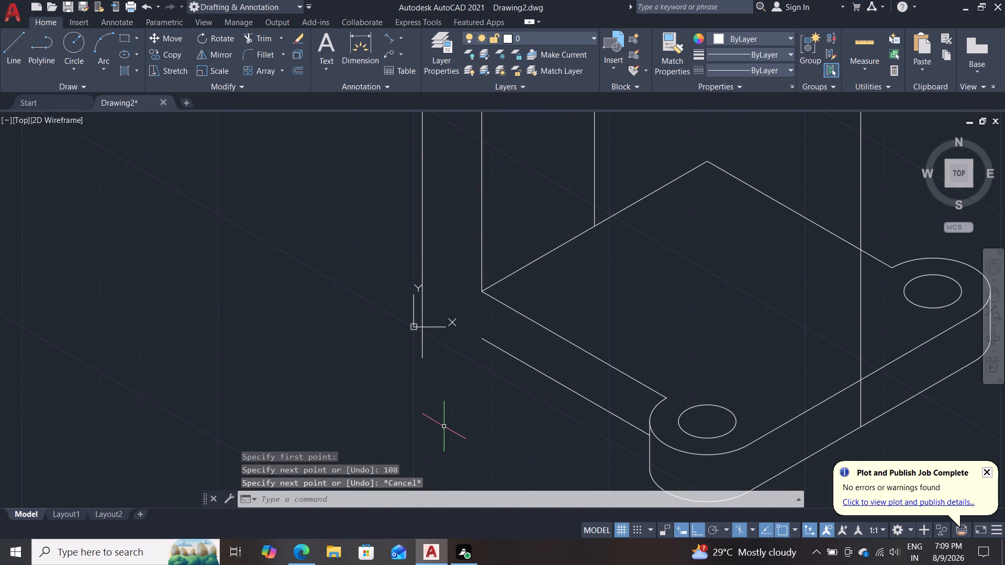
pyautogui.write('ex')
pyautogui.press('Return')
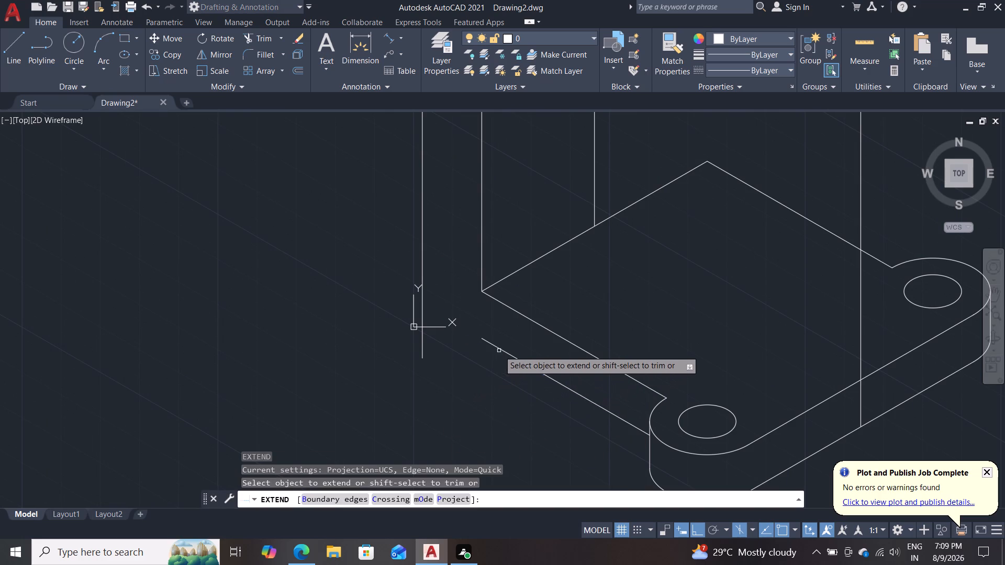
pyautogui.click(500, 349)
pyautogui.press('Escape')
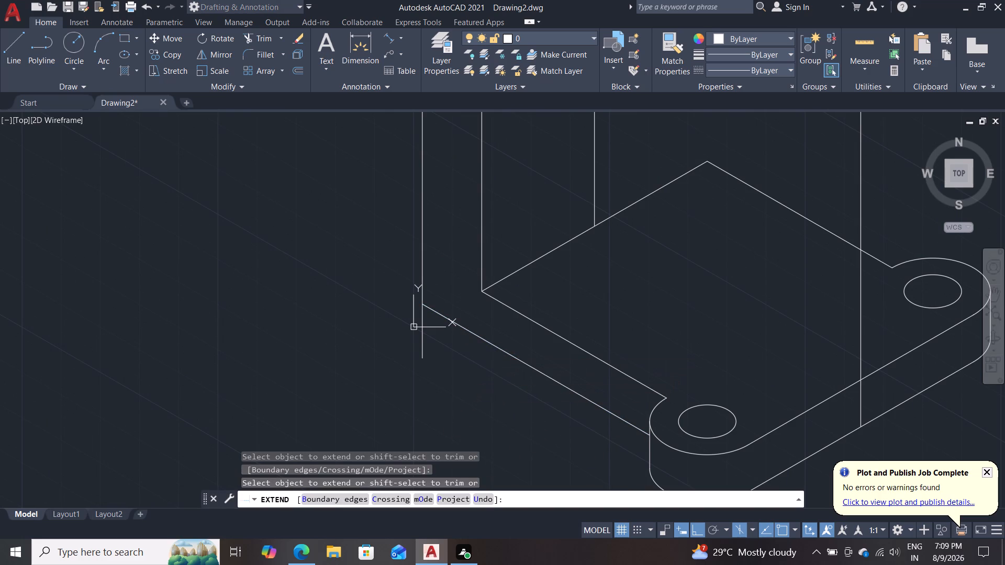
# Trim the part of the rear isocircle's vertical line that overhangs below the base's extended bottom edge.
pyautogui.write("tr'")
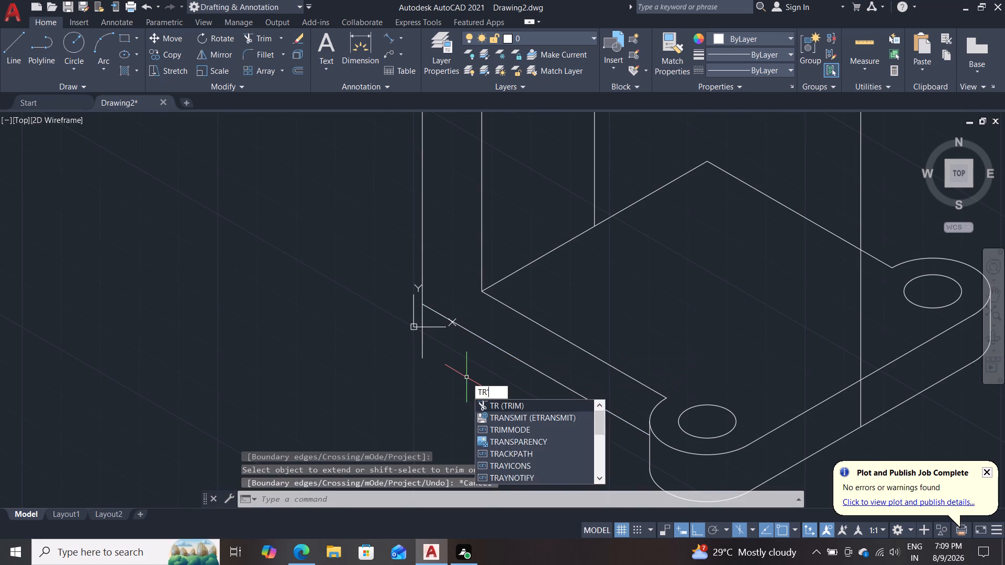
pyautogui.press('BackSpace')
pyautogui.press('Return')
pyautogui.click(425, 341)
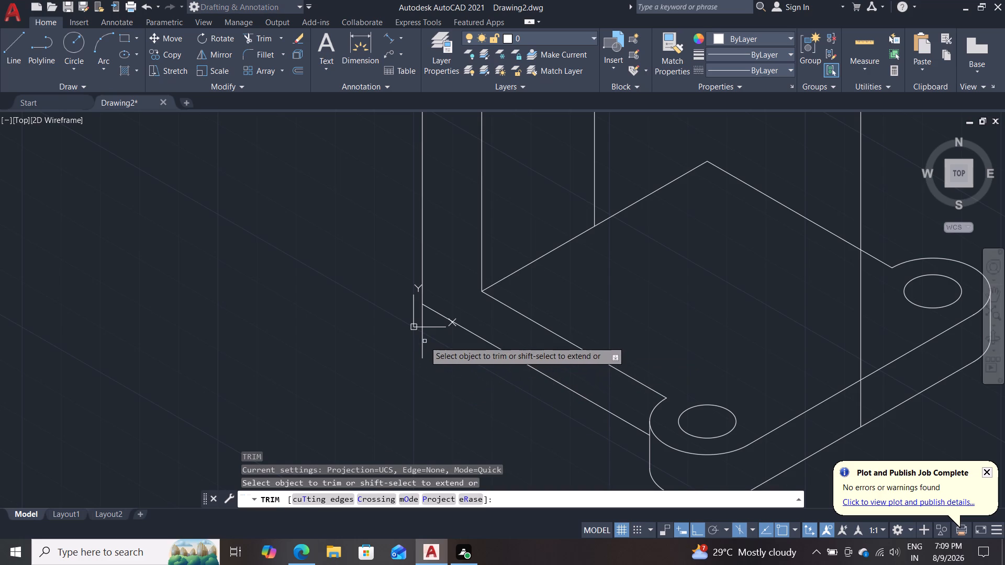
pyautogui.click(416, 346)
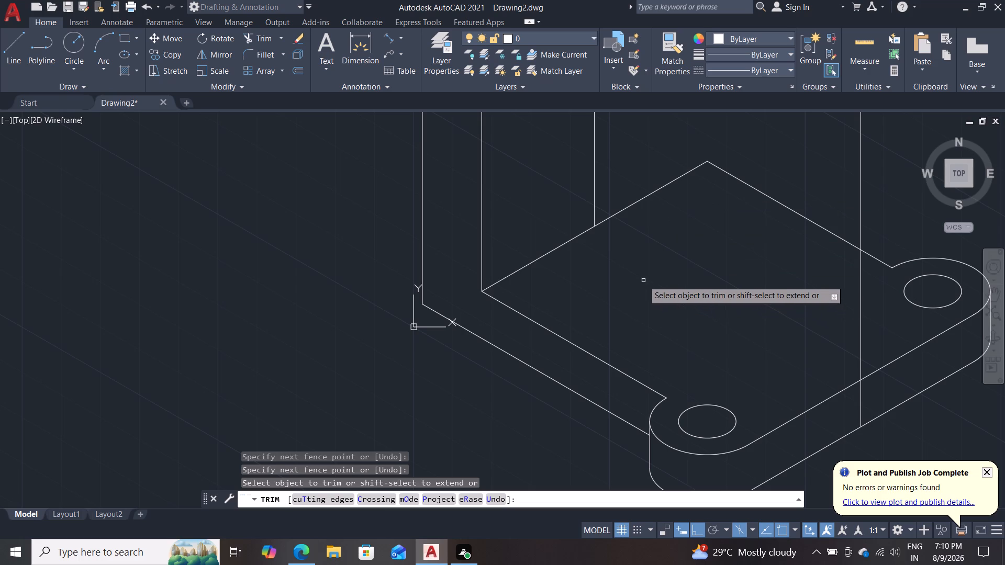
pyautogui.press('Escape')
# Erase the 108-unit vertical guide line and the 42.5-unit guide line at the front of the part.
pyautogui.scroll(-2, 643, 280)
pyautogui.moveTo(649, 271); pyautogui.dragTo(637, 328, button='middle')
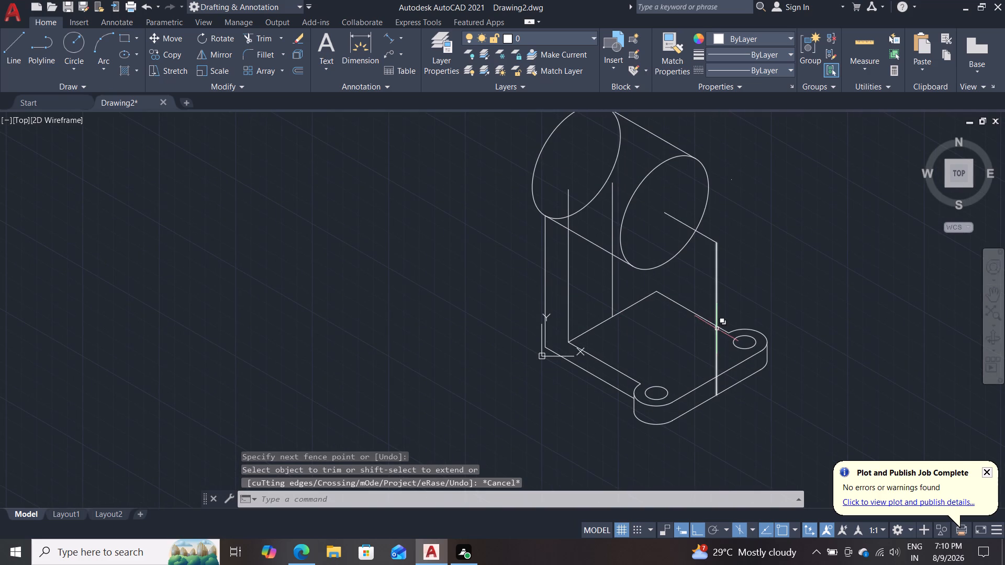
pyautogui.click(717, 322)
pyautogui.press('Delete')
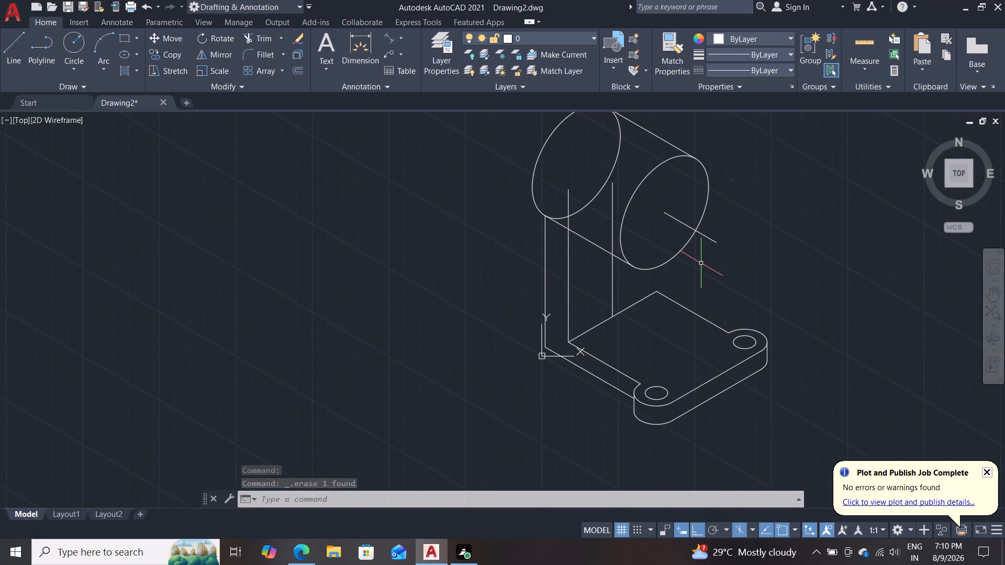
pyautogui.click(710, 237)
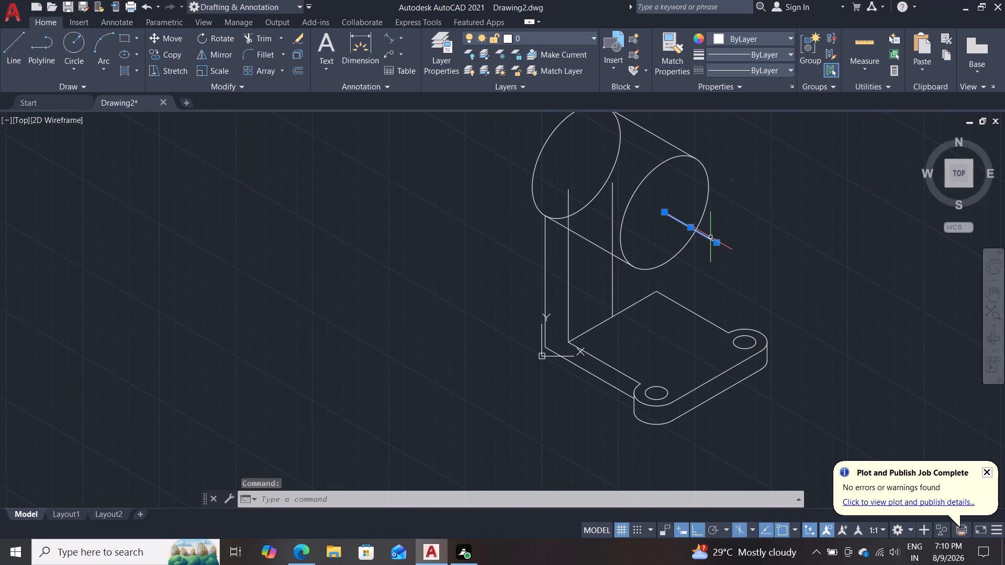
pyautogui.press('Delete')
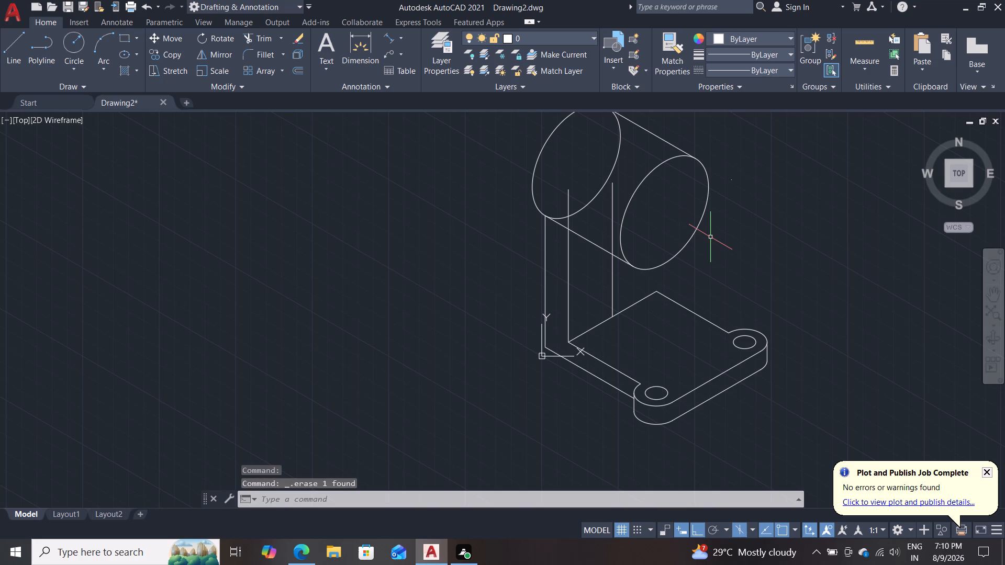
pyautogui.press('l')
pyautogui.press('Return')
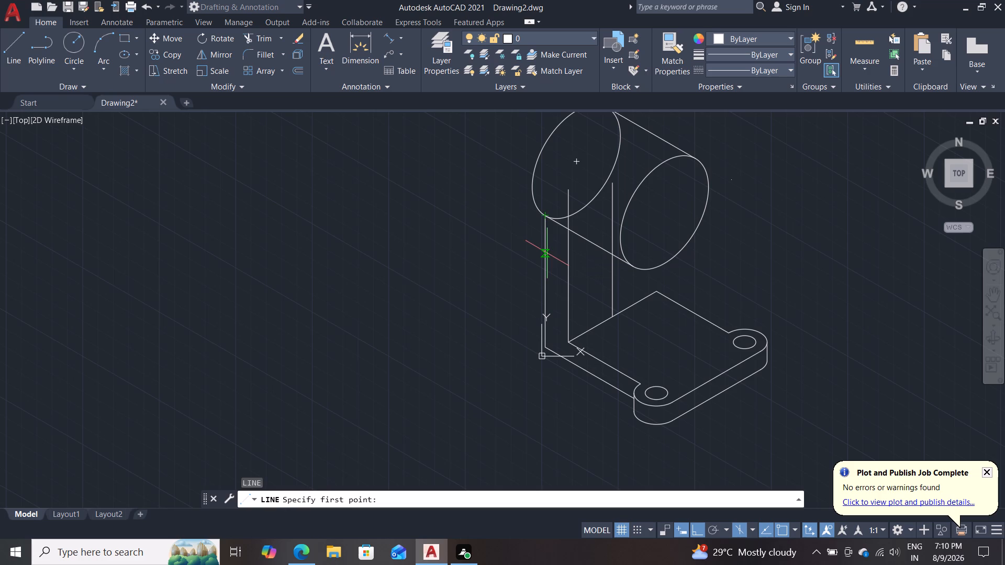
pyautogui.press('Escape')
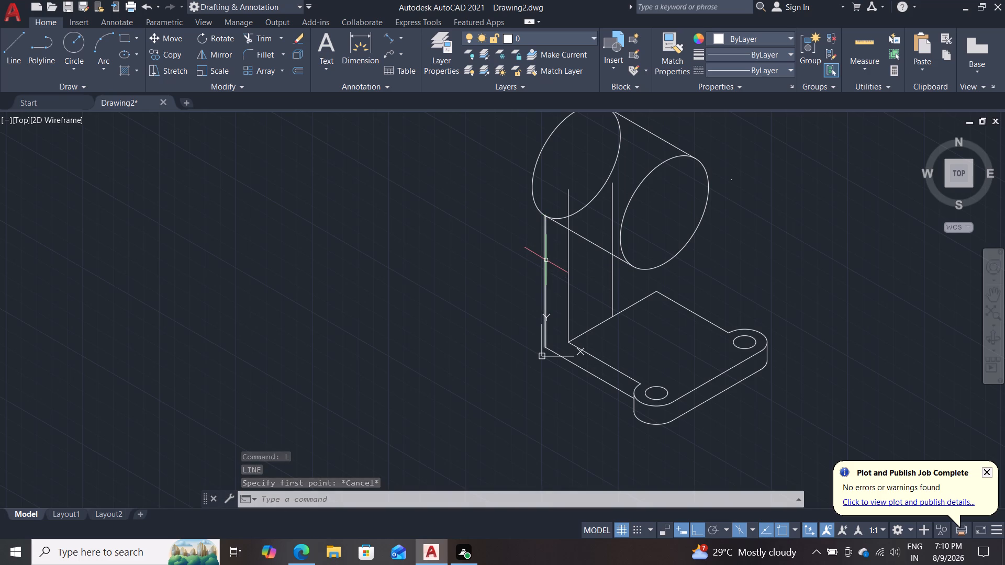
# Erase the vertical line running from the rear isocircle down to the base's extended bottom edge.
pyautogui.click(546, 260)
pyautogui.press('Delete')
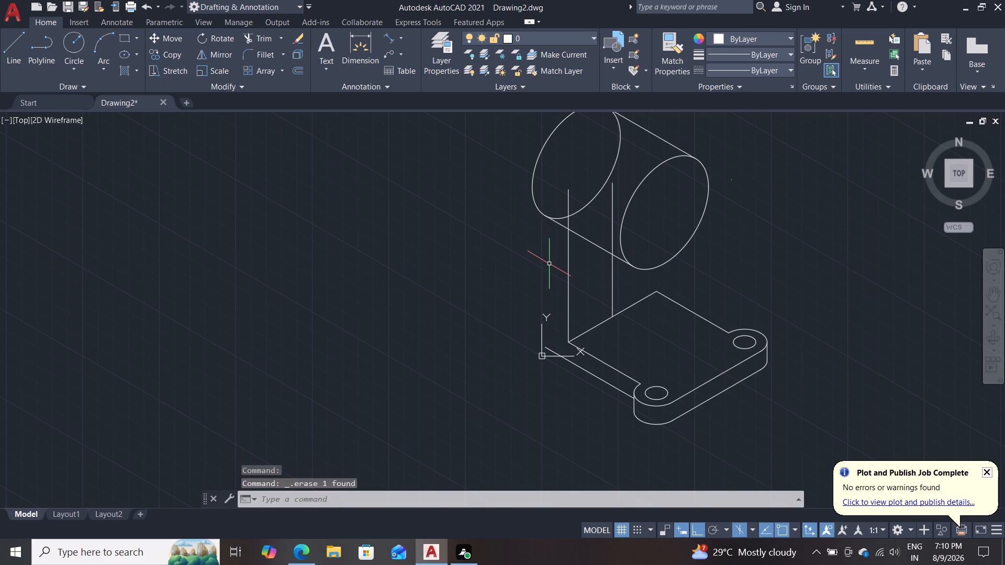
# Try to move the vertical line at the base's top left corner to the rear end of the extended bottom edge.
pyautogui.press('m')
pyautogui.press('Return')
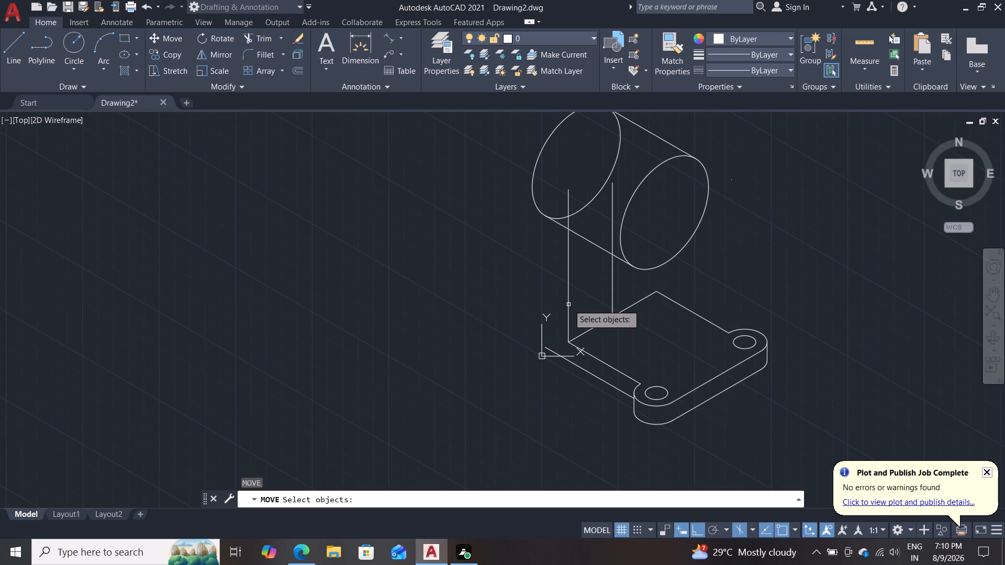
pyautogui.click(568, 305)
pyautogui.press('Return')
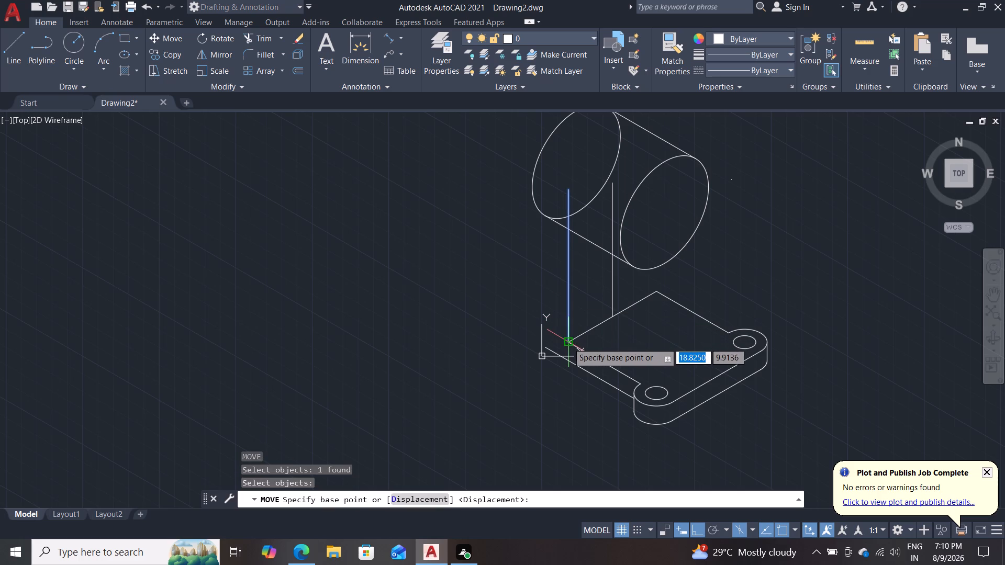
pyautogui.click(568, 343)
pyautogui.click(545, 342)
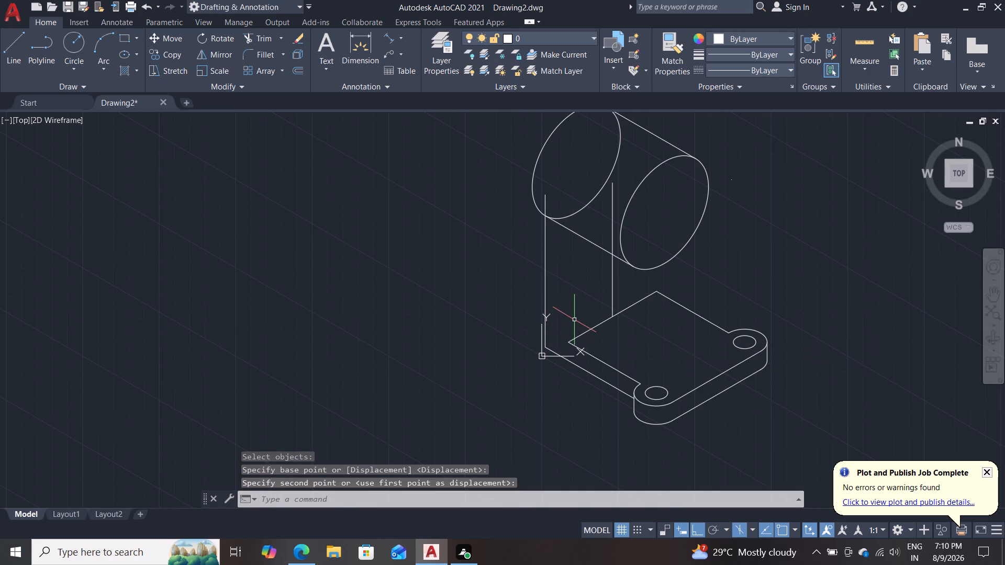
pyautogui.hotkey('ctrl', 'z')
# Copy the vertical line at the base's top left corner to the rear end of the extended bottom edge.
pyautogui.write('co')
pyautogui.press('Return')
pyautogui.click(569, 311)
pyautogui.press('Return')
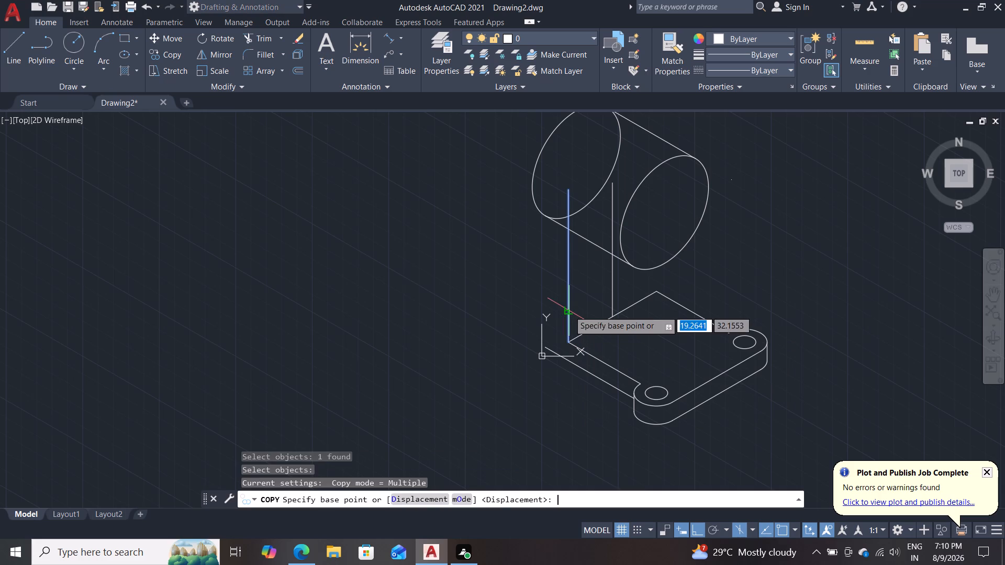
pyautogui.click(566, 339)
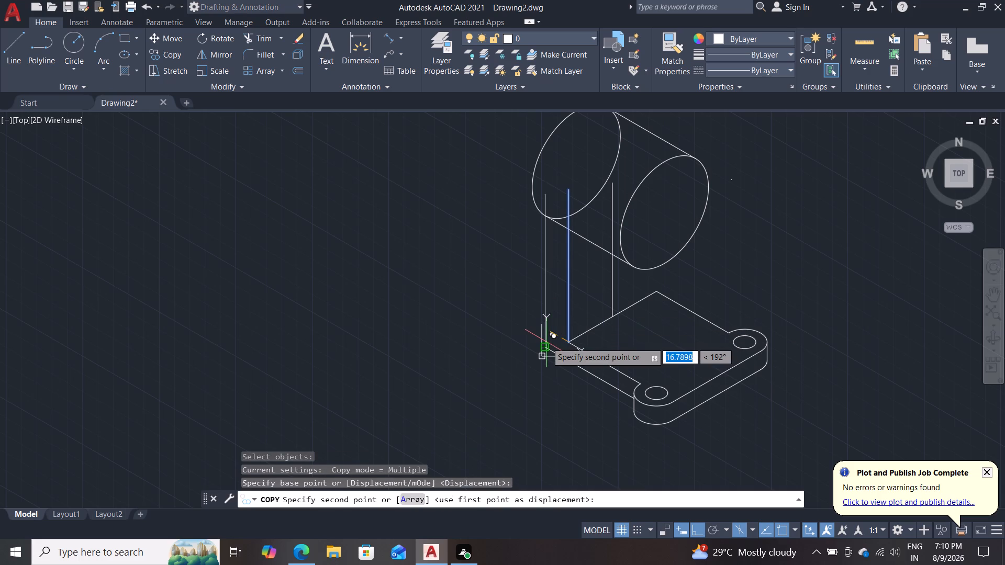
pyautogui.click(546, 342)
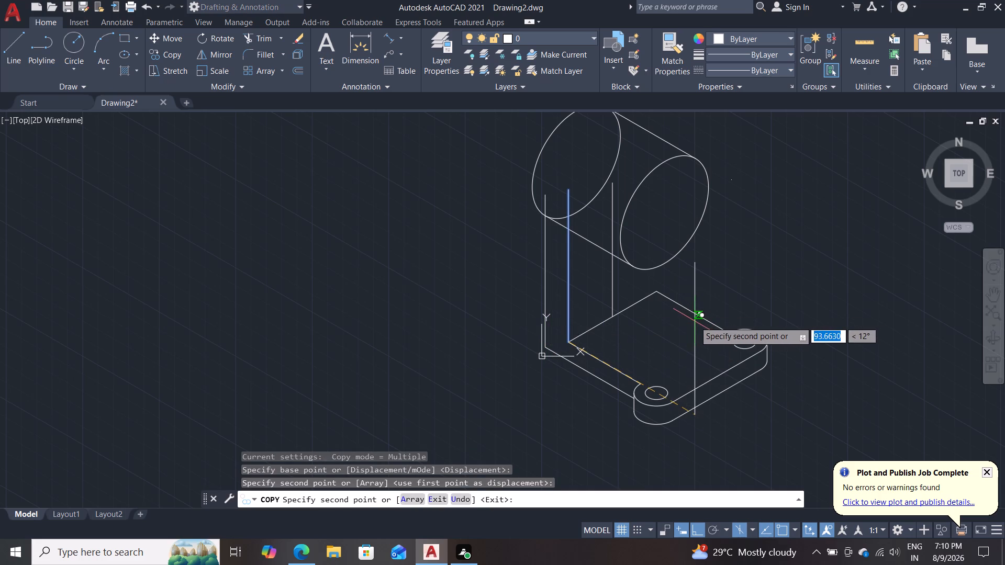
pyautogui.press('Escape')
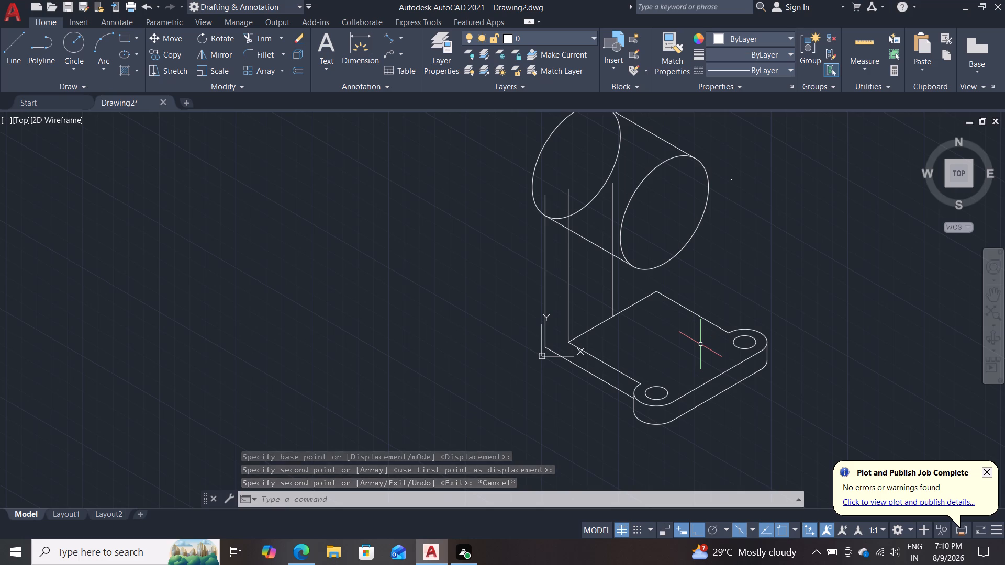
# Trim the cylinder's lower edge between the two uprights and the rear isocircle's arc from the outer upright around its hidden side.
pyautogui.write('tr')
pyautogui.press('Return')
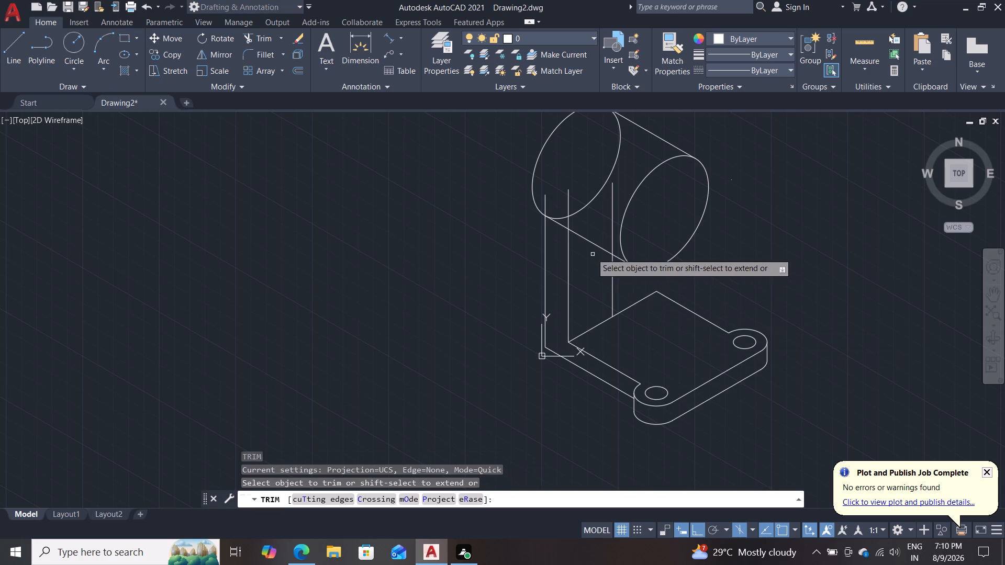
pyautogui.click(554, 219)
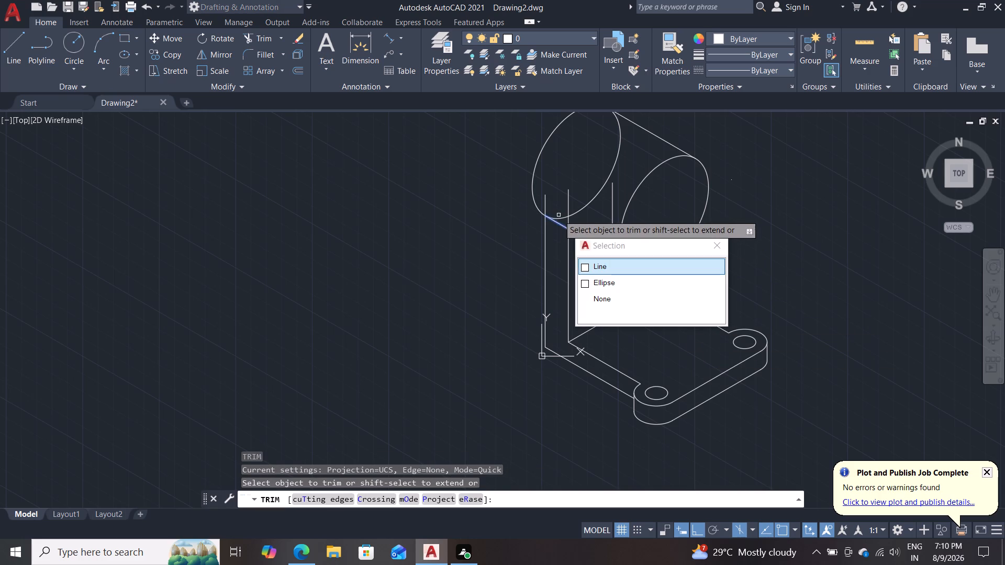
pyautogui.click(604, 271)
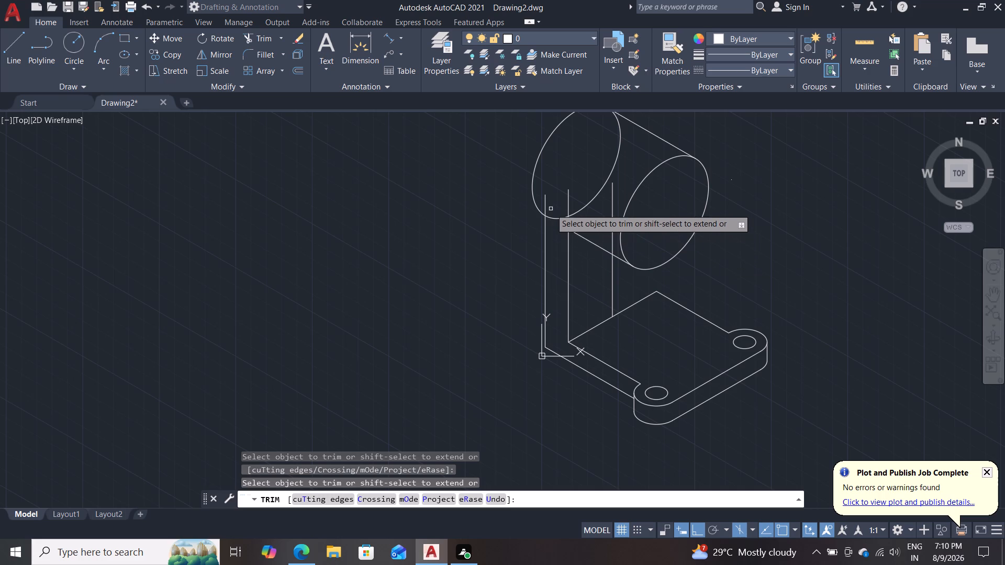
pyautogui.click(554, 217)
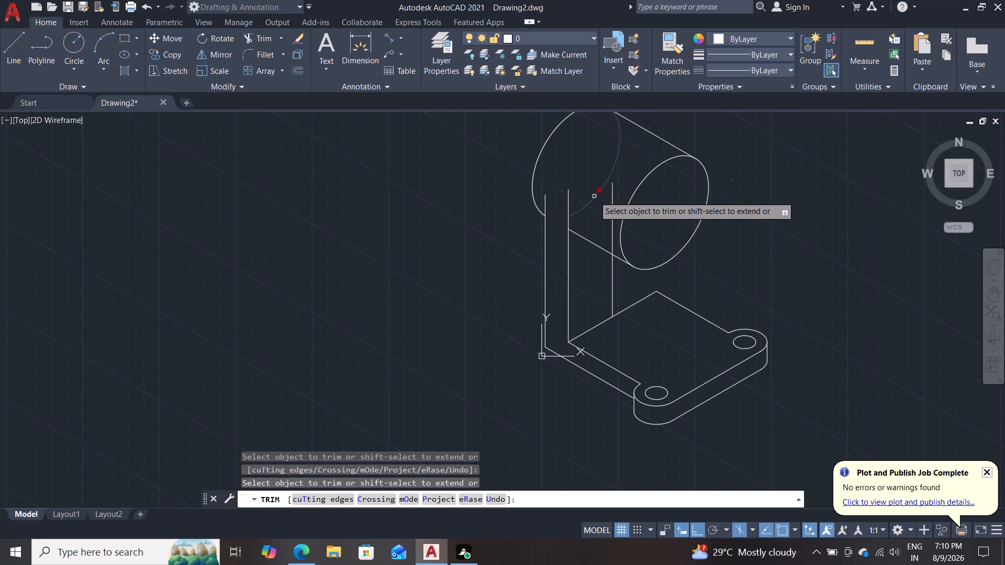
pyautogui.click(594, 196)
pyautogui.scroll(-2, 616, 166)
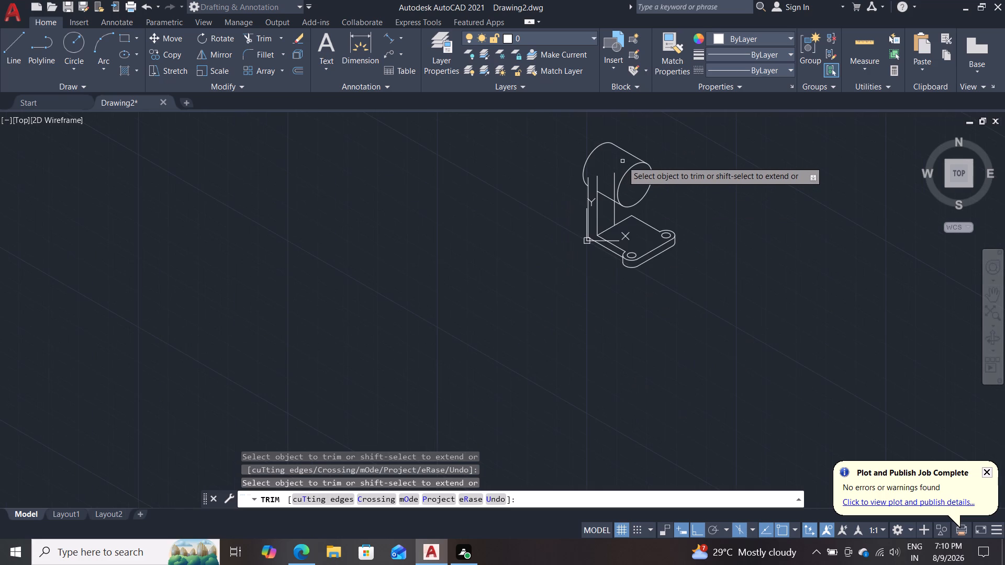
pyautogui.press('Escape')
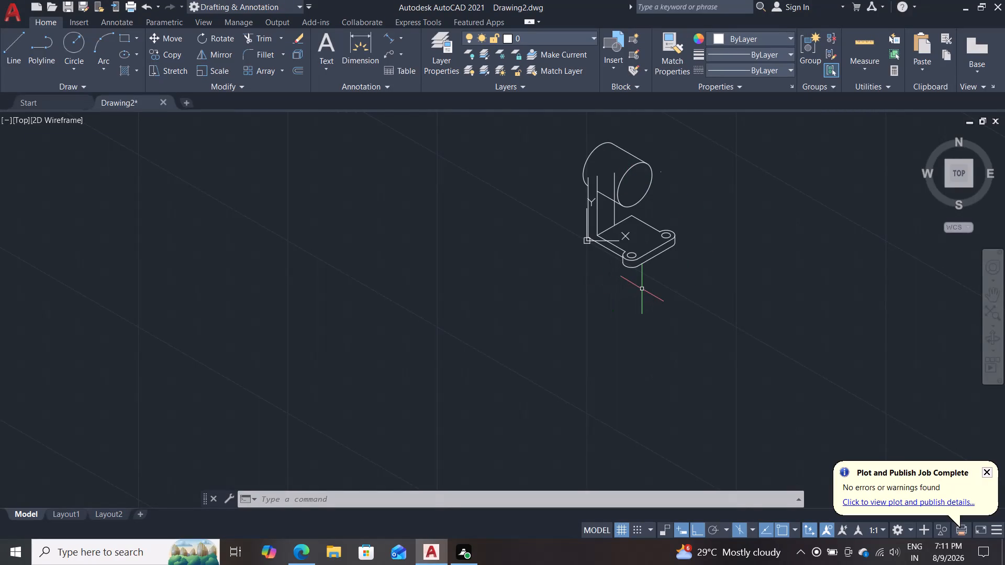
# Erase the vertical line rising from the middle of the base's rear top edge.
pyautogui.scroll(1, 642, 289)
pyautogui.scroll(1, 791, 144)
pyautogui.moveTo(802, 140); pyautogui.dragTo(784, 300, button='middle')
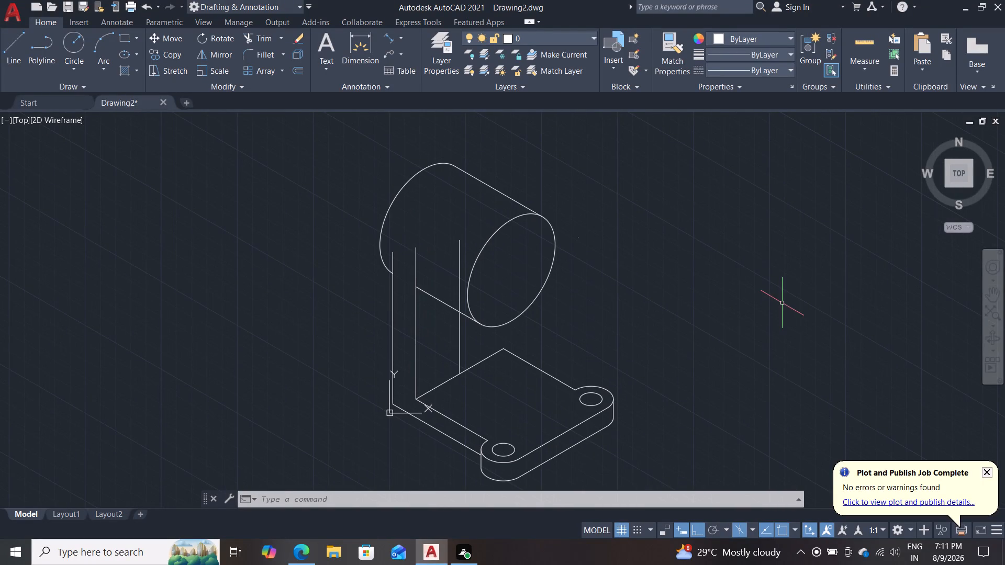
pyautogui.click(459, 327)
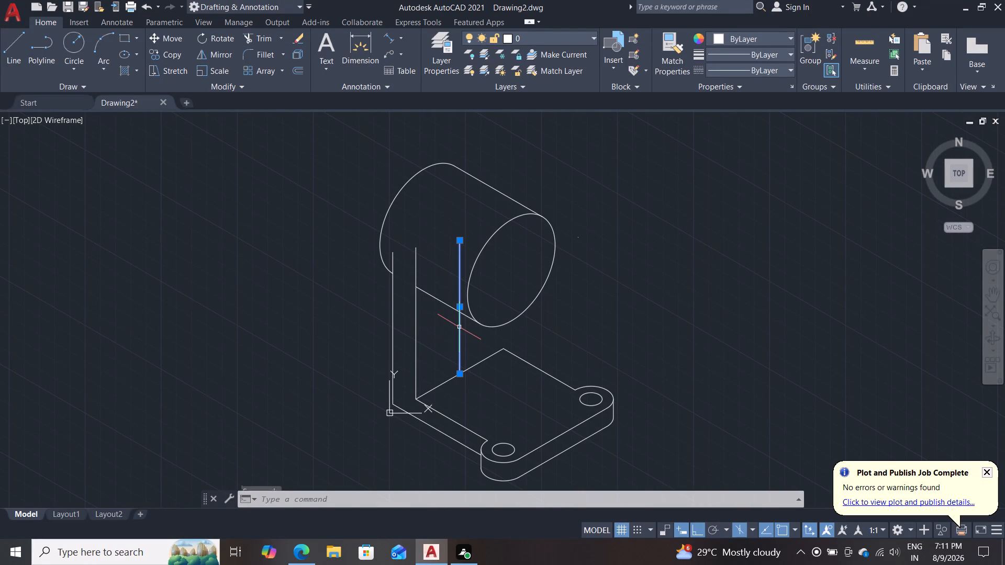
pyautogui.press('Delete')
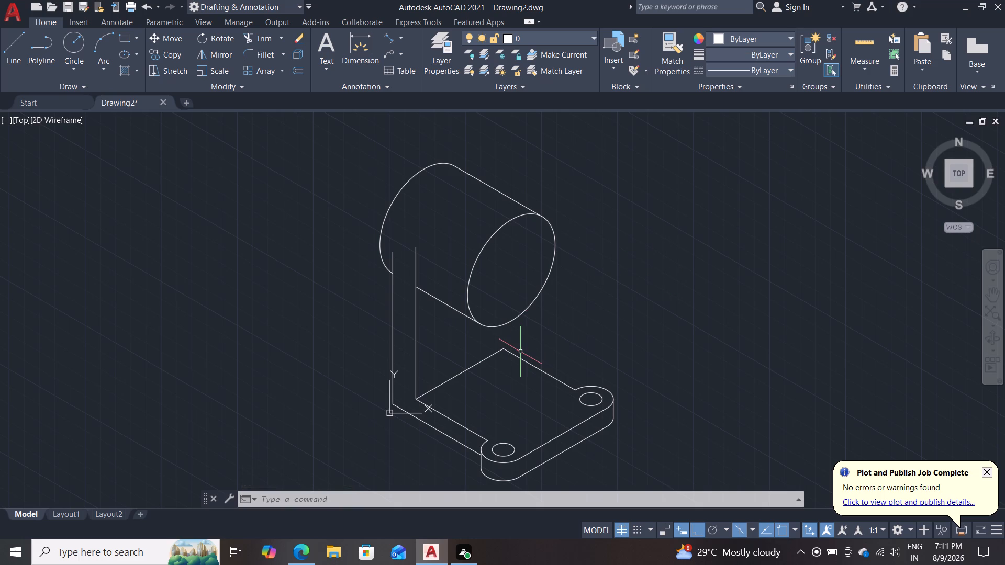
# Draw a vertical line from the base's rear top corner up into the cylinder's front circle.
pyautogui.press('l')
pyautogui.press('Return')
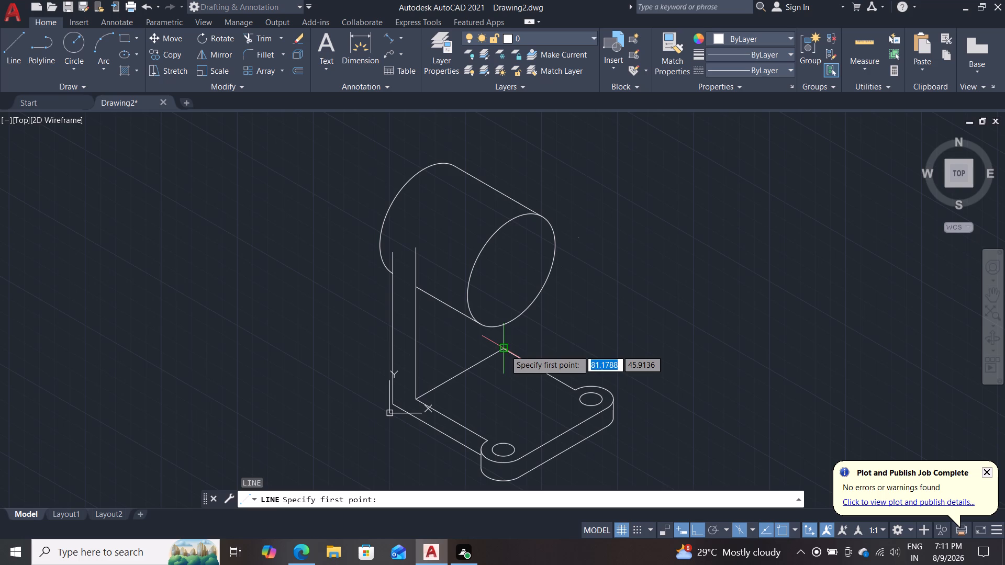
pyautogui.click(505, 350)
pyautogui.doubleClick(500, 281)
pyautogui.press('Escape')
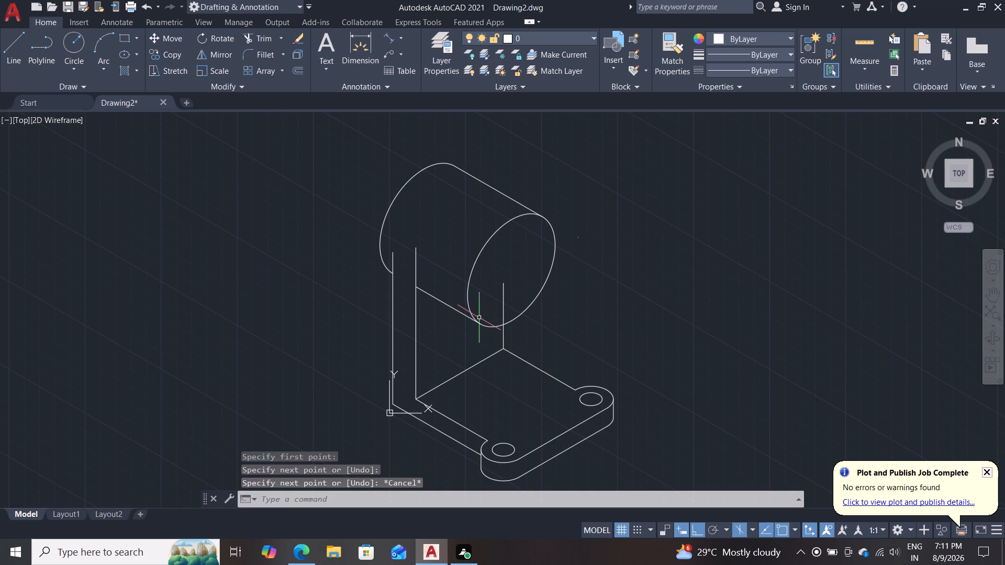
# Trim the part of the rear corner's vertical line that lies inside the cylinder's front circle.
pyautogui.write('tr')
pyautogui.press('Return')
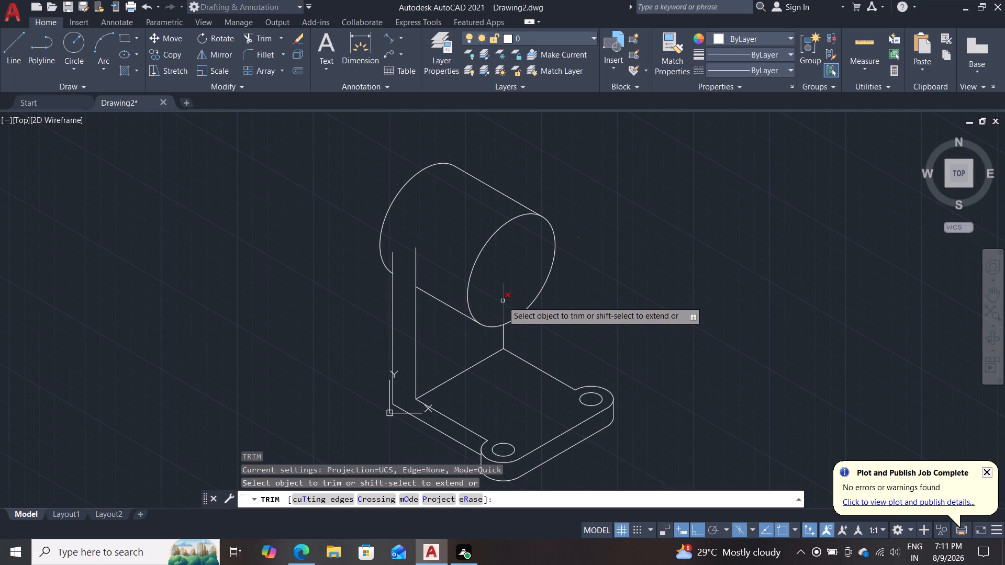
pyautogui.click(502, 301)
pyautogui.press('Escape')
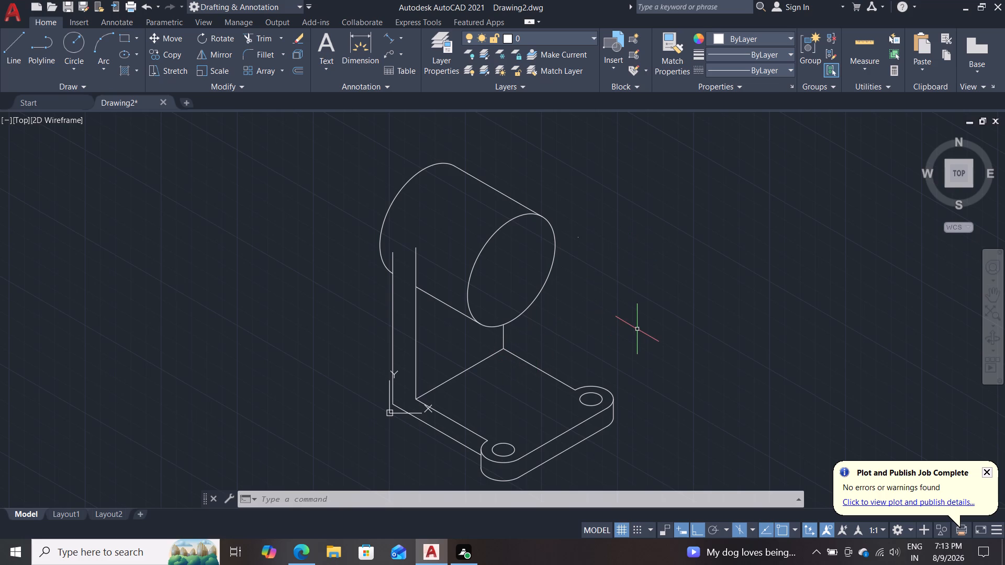
# Draw a radius-18 isocircle on the right isoplane, centred on the cylinder's front circle.
pyautogui.scroll(1, 637, 329)
pyautogui.scroll(-2, 637, 329)
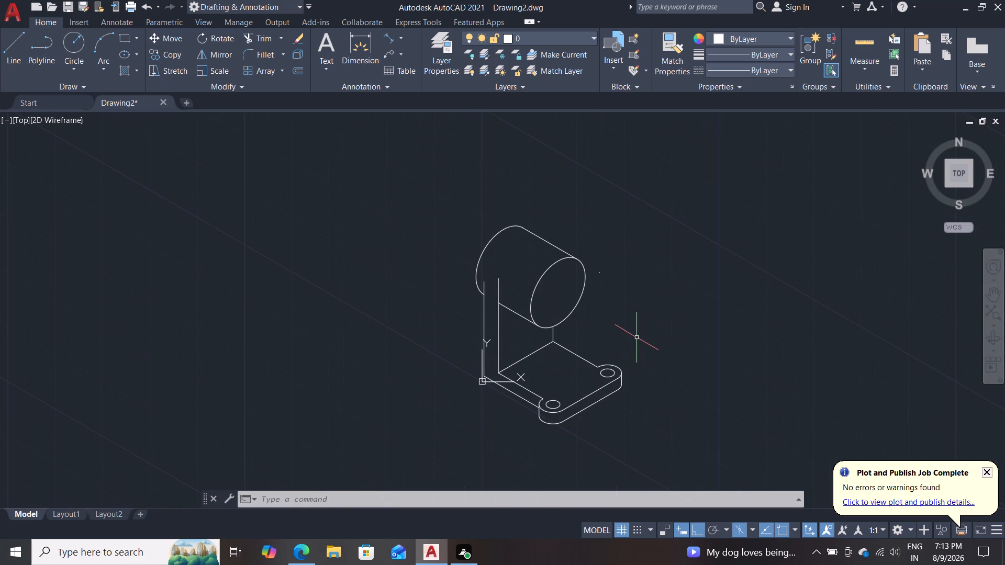
pyautogui.scroll(1, 636, 337)
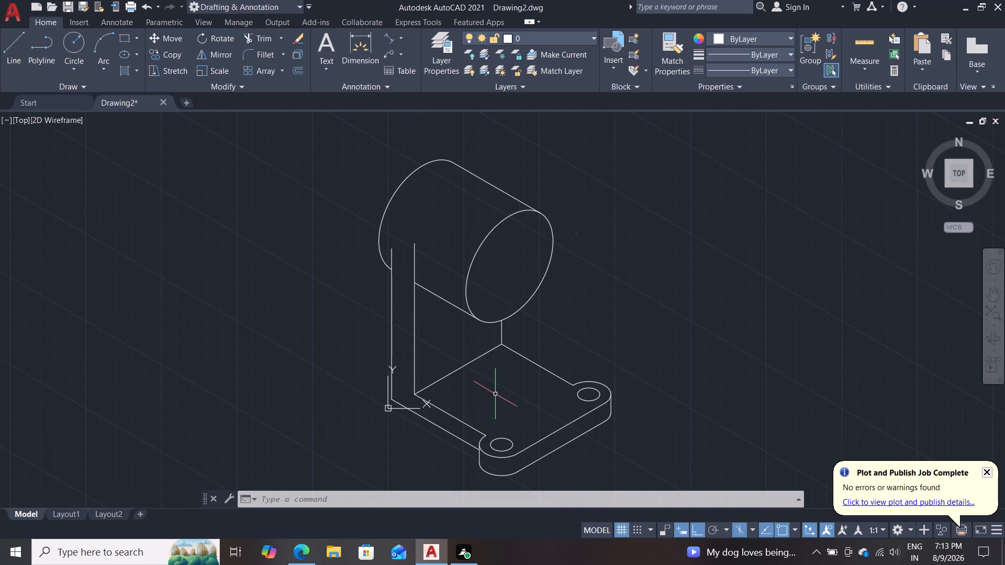
pyautogui.scroll(-2, 495, 394)
pyautogui.scroll(2, 495, 394)
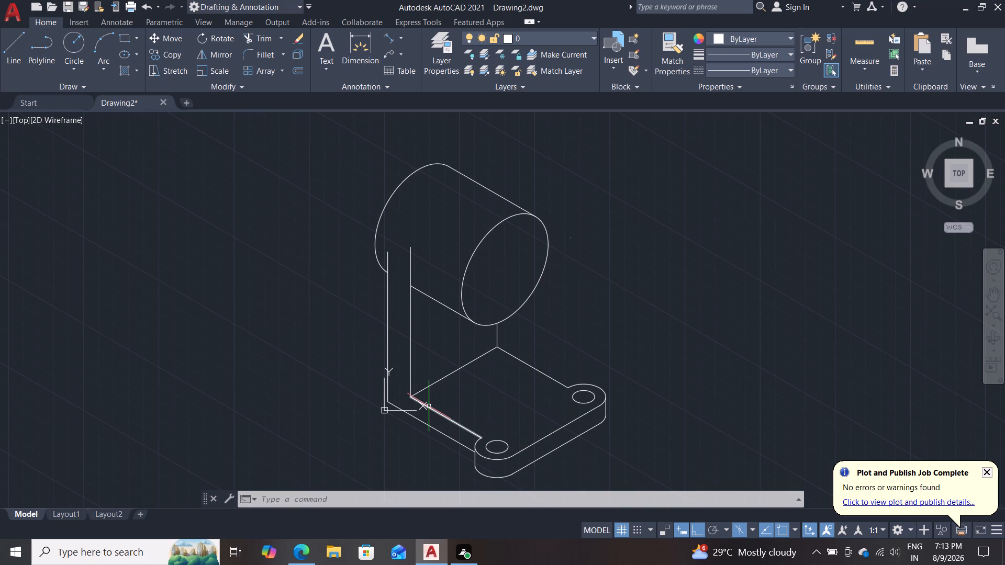
pyautogui.write('ell')
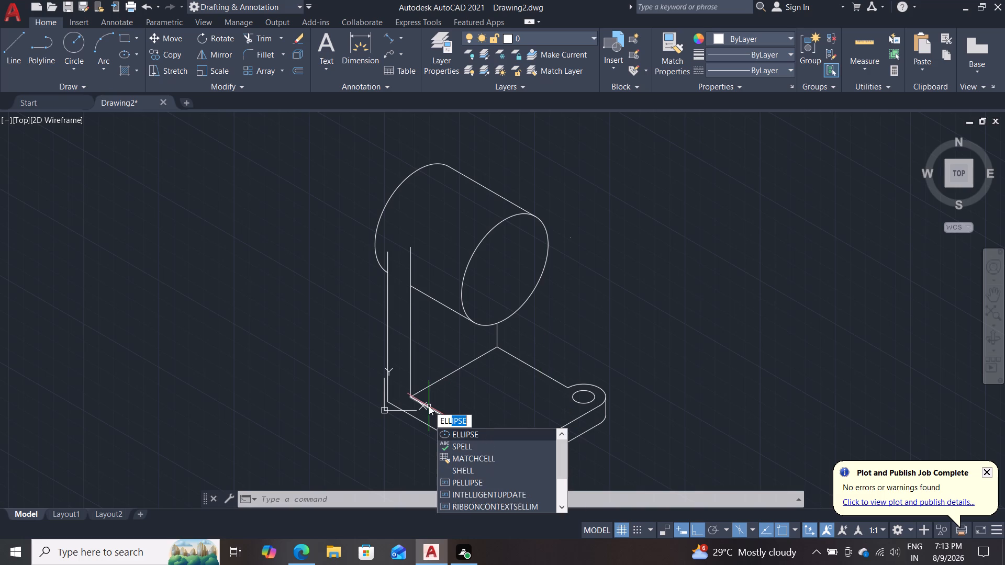
pyautogui.press('Return')
pyautogui.press('i')
pyautogui.press('Return')
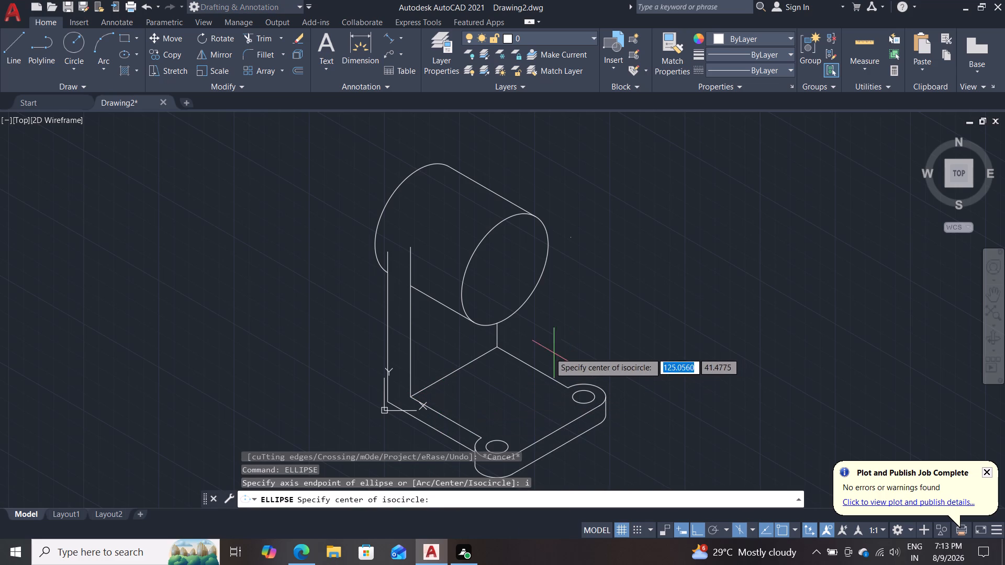
pyautogui.click(506, 267)
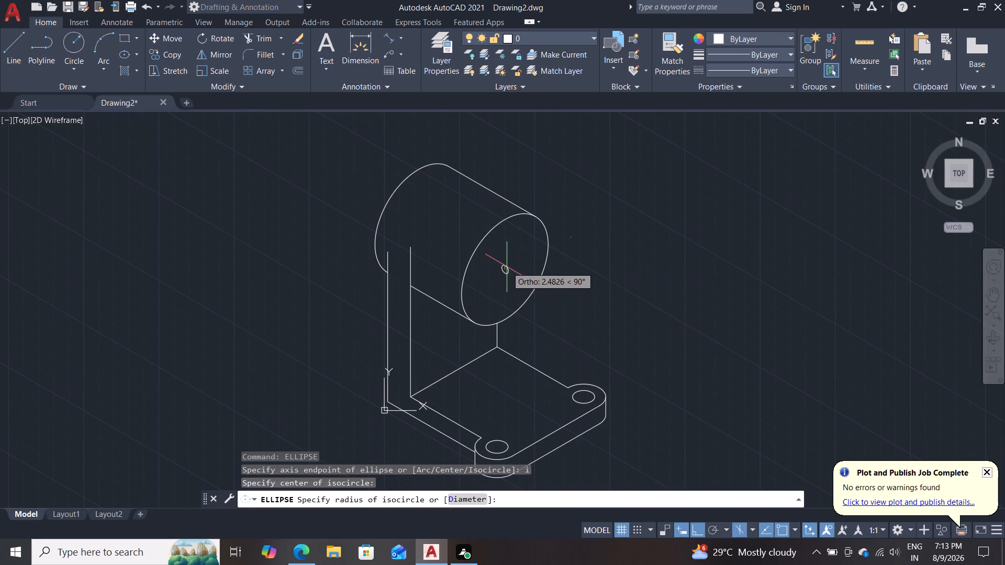
pyautogui.press('F5')
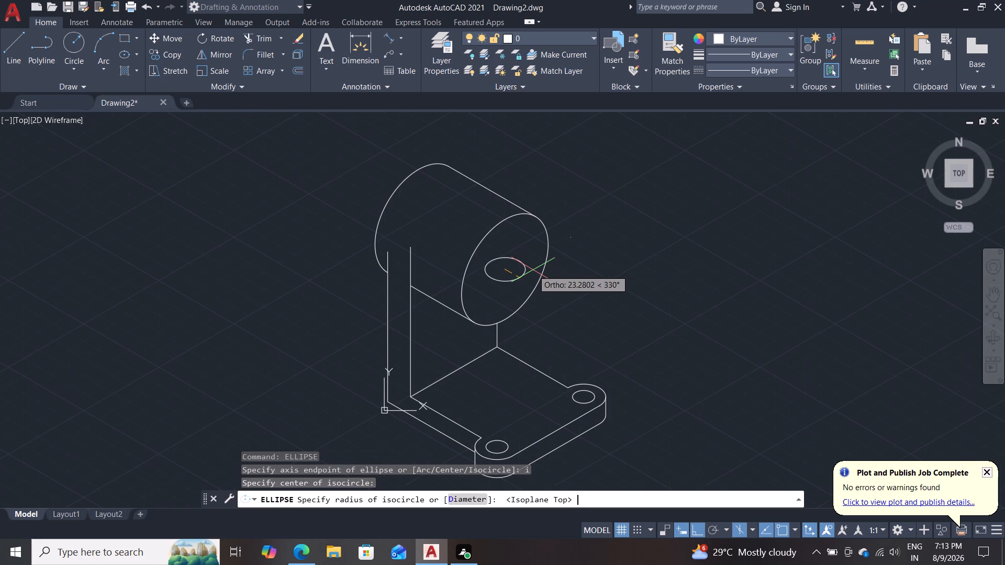
pyautogui.press('F5')
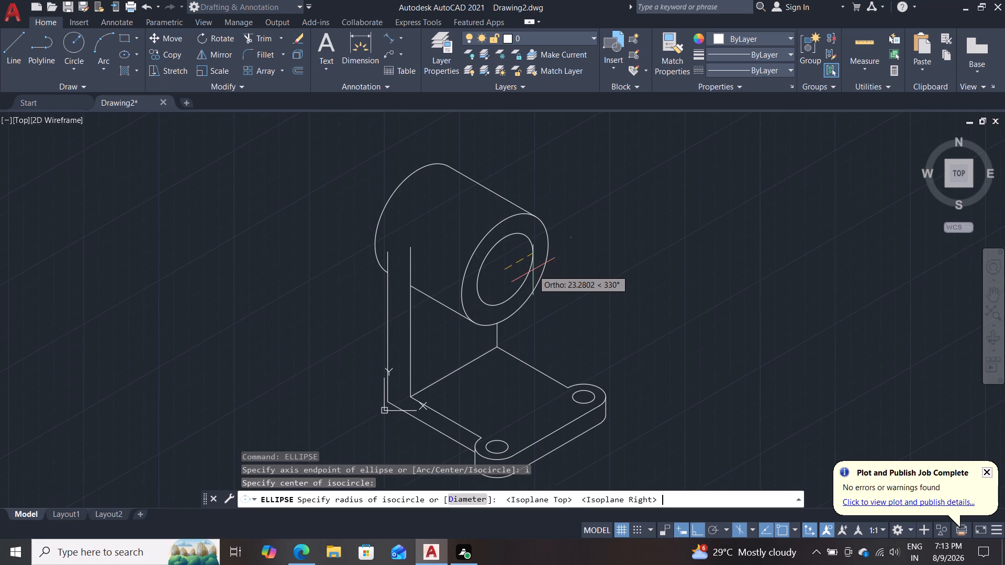
pyautogui.write('18')
pyautogui.press('Return')
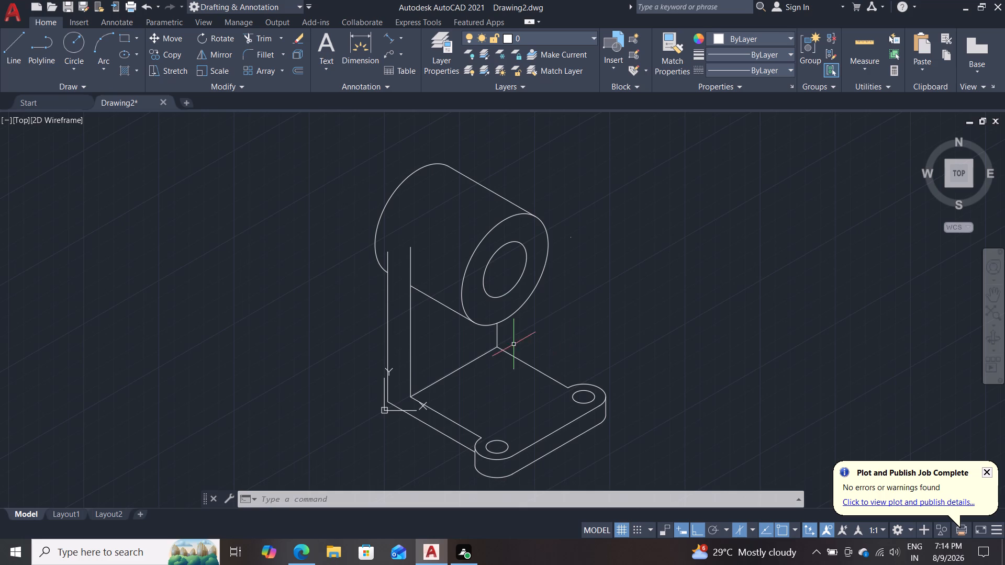
# Add an aligned dimension to the base's rear top edge between its left and rear corners, placed over the top face.
pyautogui.press('d')
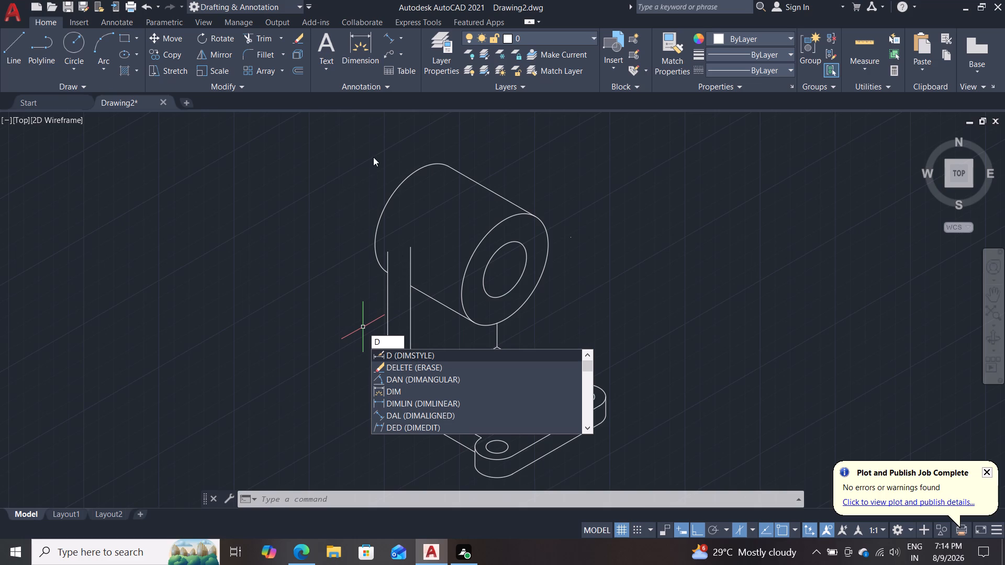
pyautogui.press('Escape')
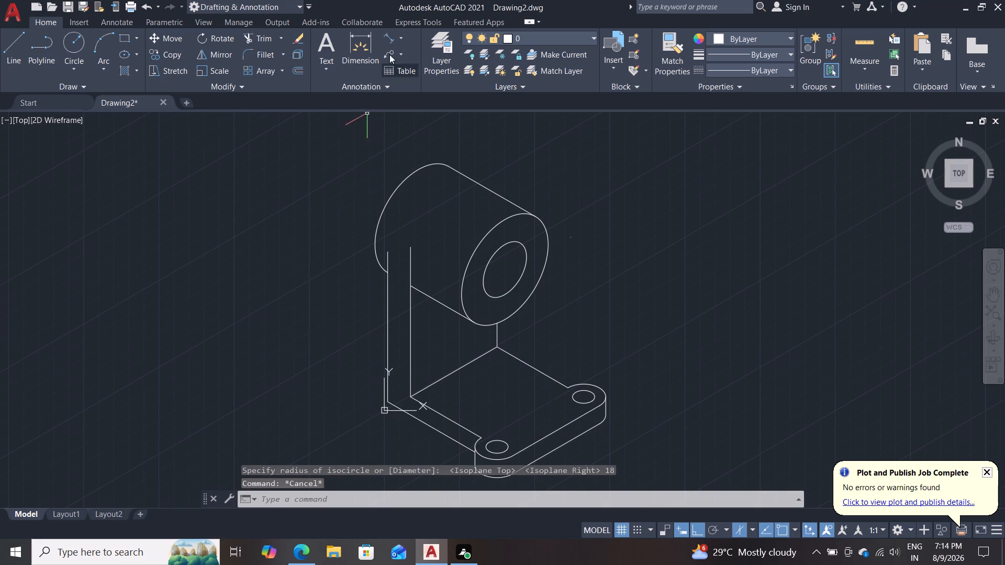
pyautogui.click(401, 36)
pyautogui.click(410, 84)
pyautogui.click(415, 396)
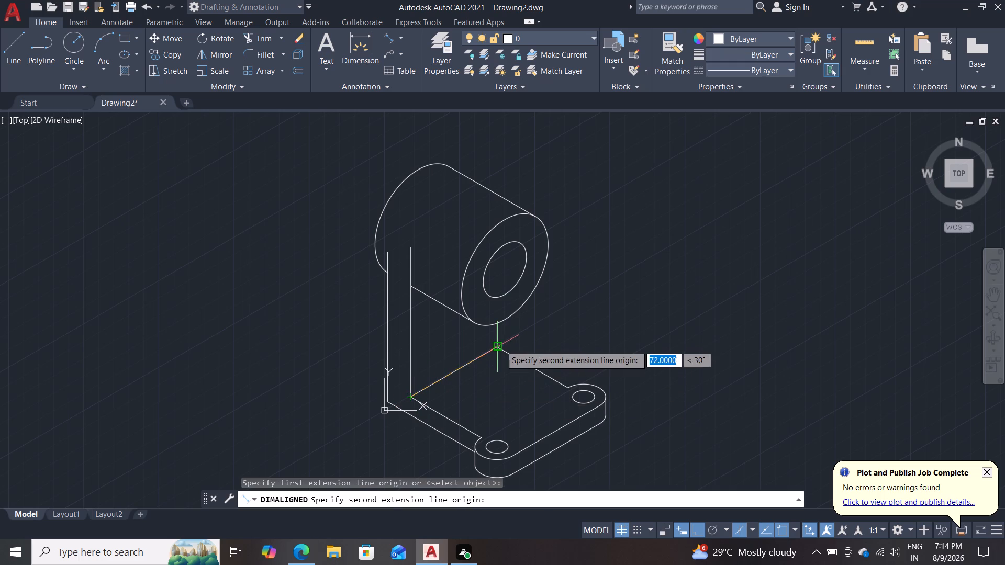
pyautogui.click(500, 345)
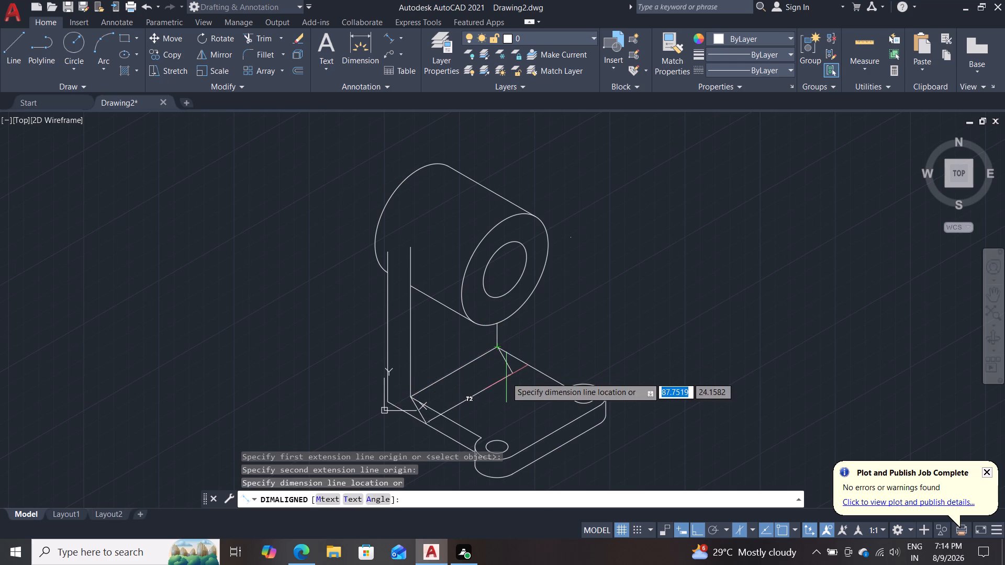
pyautogui.click(502, 389)
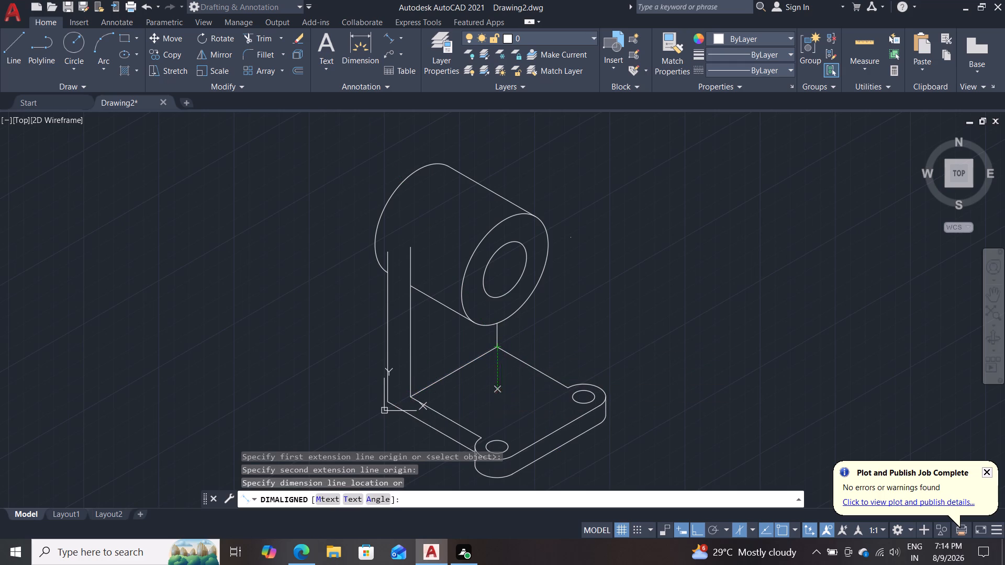
# Add an aligned dimension across the base's top face, from the rear top edge's midpoint to the front top edge.
pyautogui.scroll(2, 513, 410)
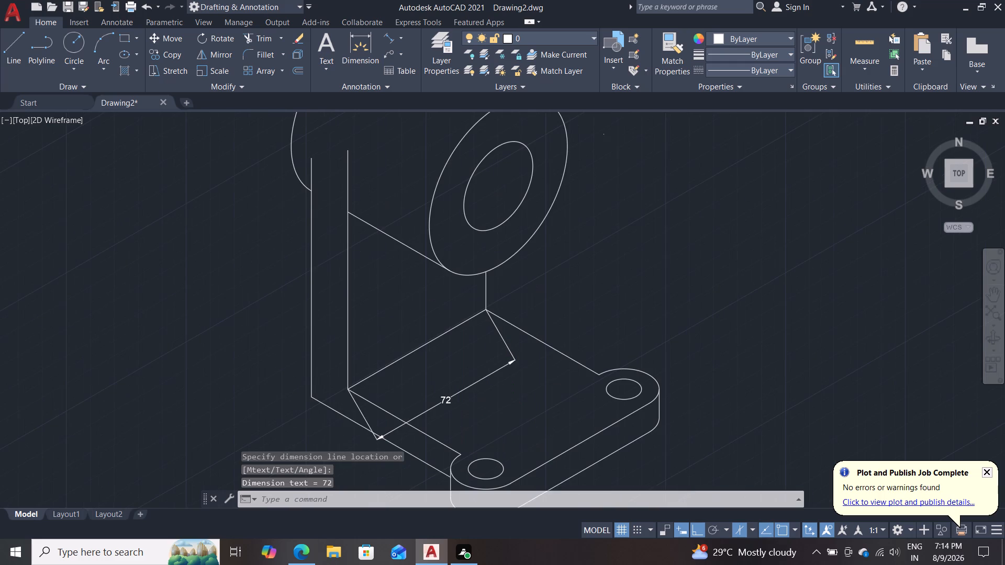
pyautogui.scroll(-2, 513, 410)
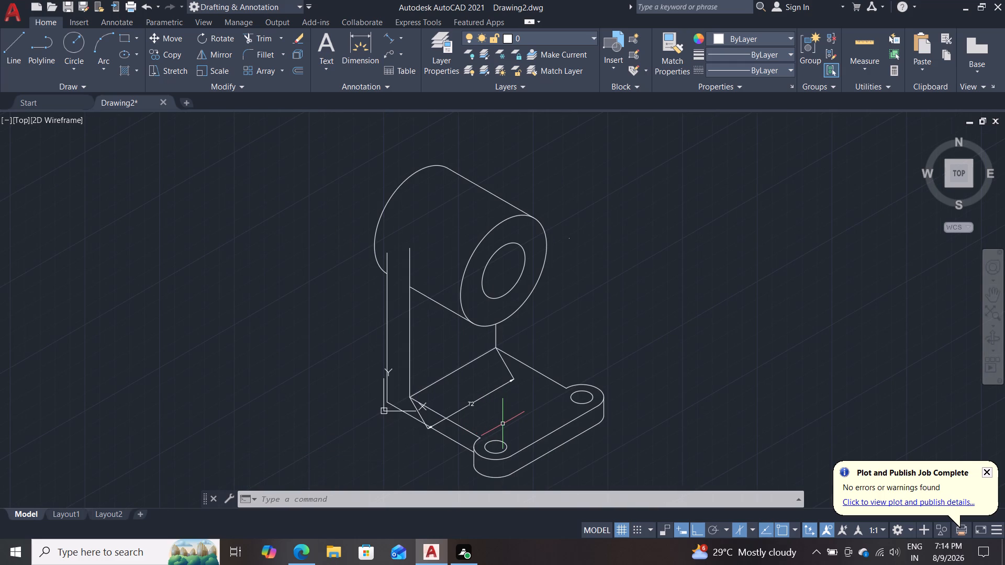
pyautogui.click(386, 33)
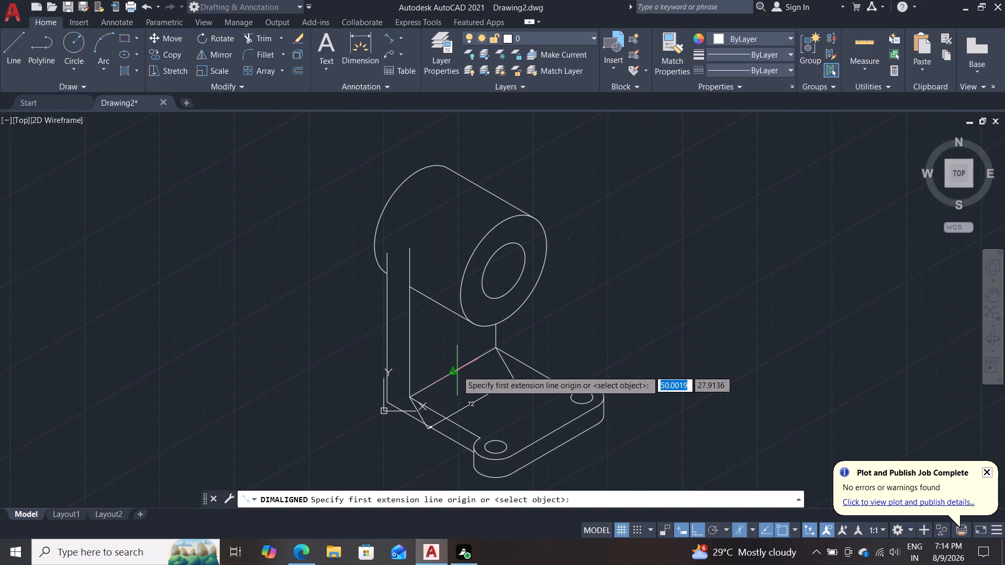
pyautogui.click(451, 369)
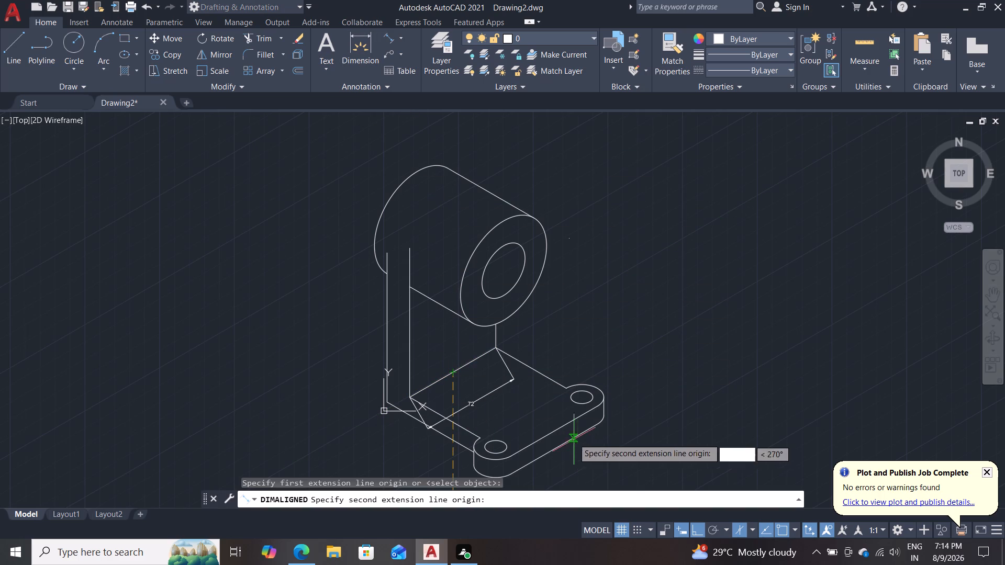
pyautogui.click(555, 431)
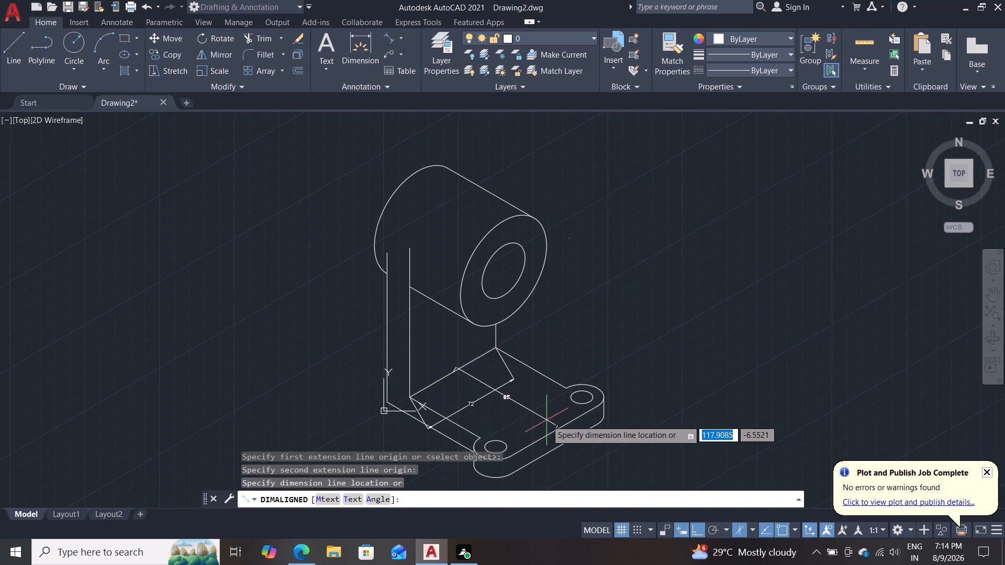
pyautogui.click(546, 420)
# Add an aligned dimension to the base's thickness where the near lug's rounded end meets the straight front edge.
pyautogui.scroll(1, 632, 367)
pyautogui.scroll(-1, 632, 367)
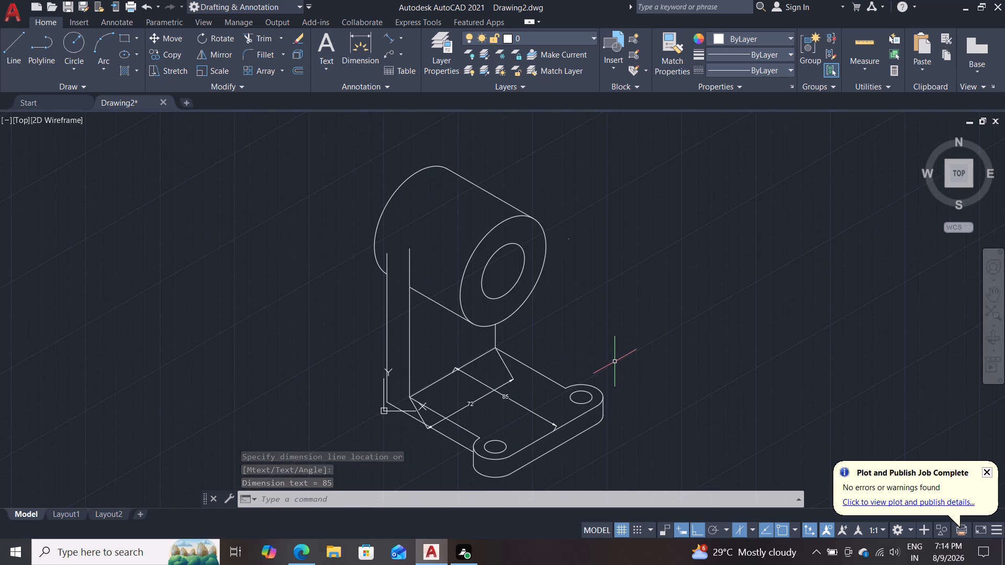
pyautogui.moveTo(615, 361); pyautogui.dragTo(628, 347, button='middle')
pyautogui.scroll(1, 626, 355)
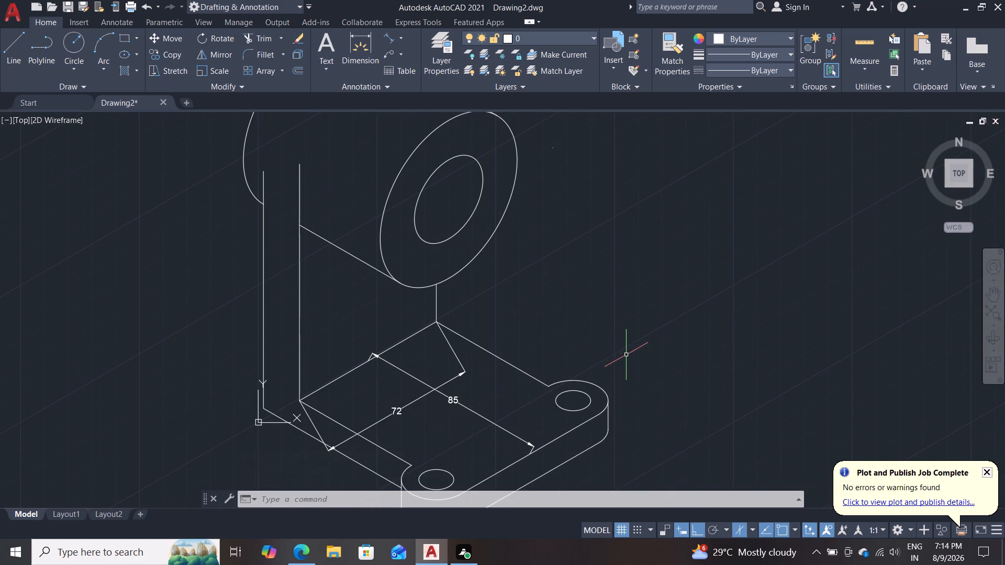
pyautogui.moveTo(654, 324); pyautogui.dragTo(716, 226, button='middle')
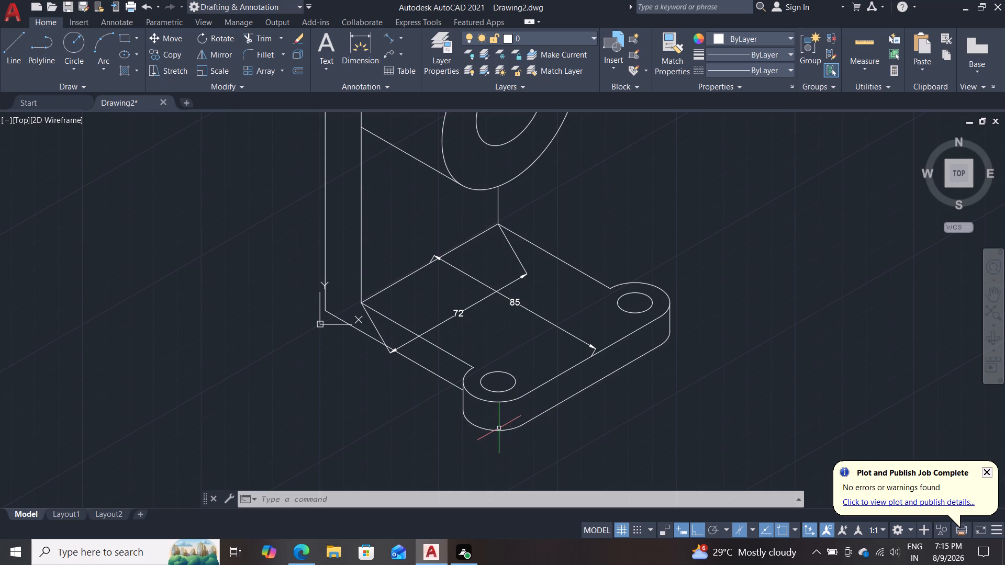
pyautogui.click(385, 35)
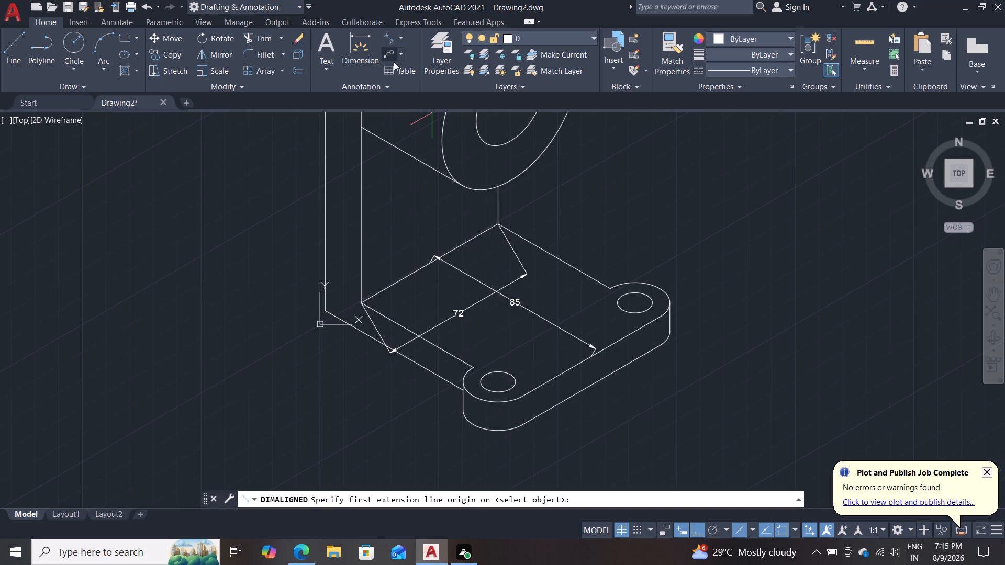
pyautogui.click(525, 398)
pyautogui.click(522, 425)
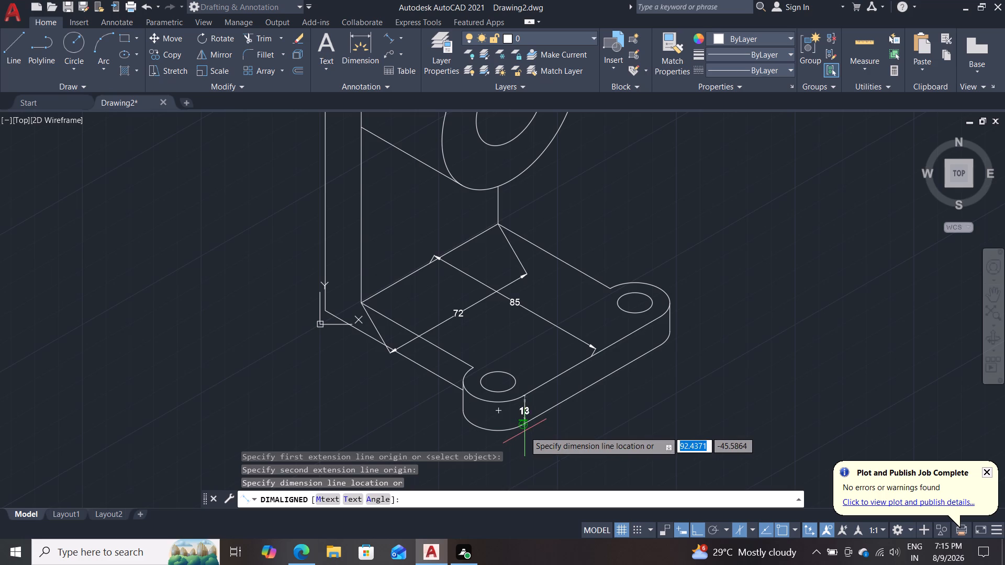
pyautogui.doubleClick(524, 431)
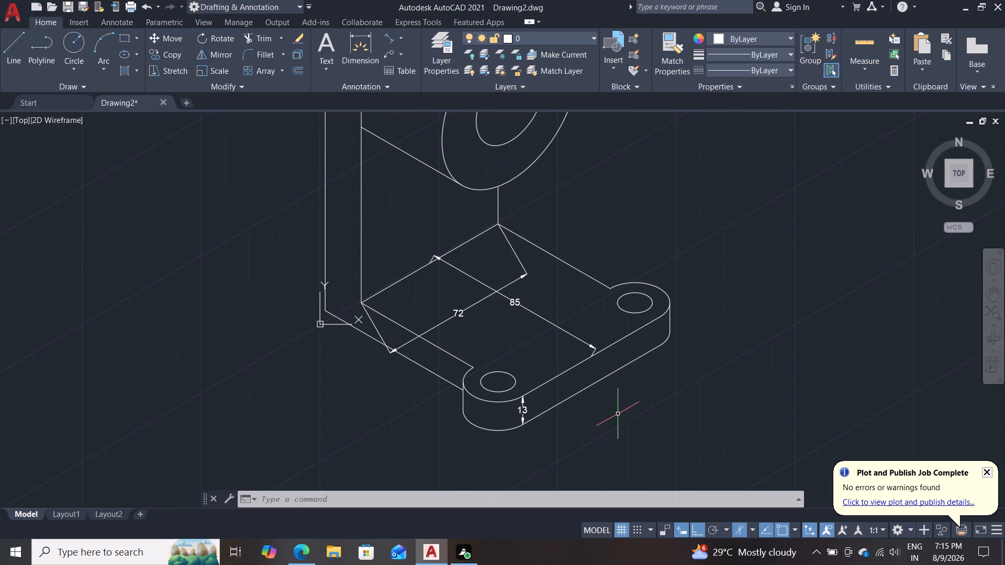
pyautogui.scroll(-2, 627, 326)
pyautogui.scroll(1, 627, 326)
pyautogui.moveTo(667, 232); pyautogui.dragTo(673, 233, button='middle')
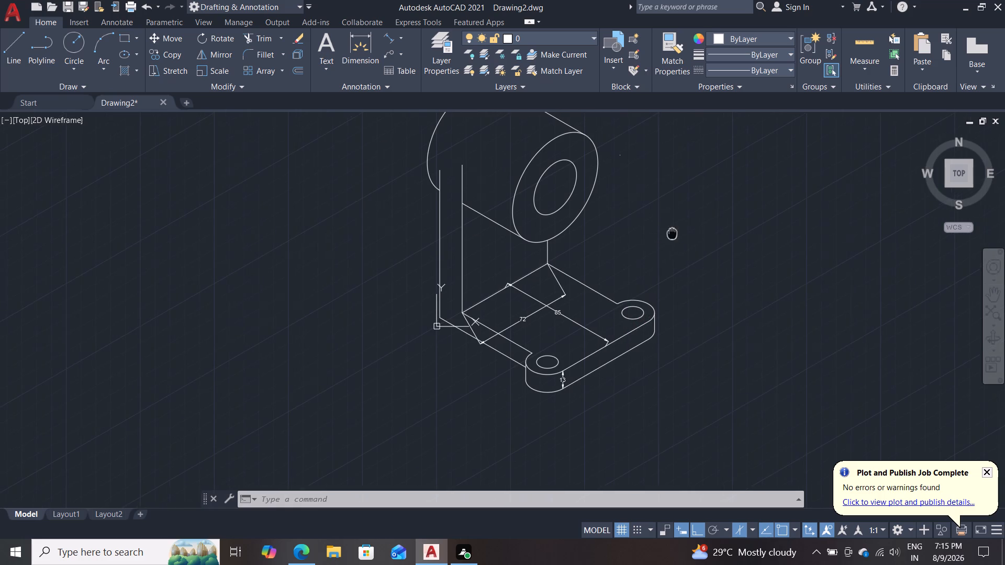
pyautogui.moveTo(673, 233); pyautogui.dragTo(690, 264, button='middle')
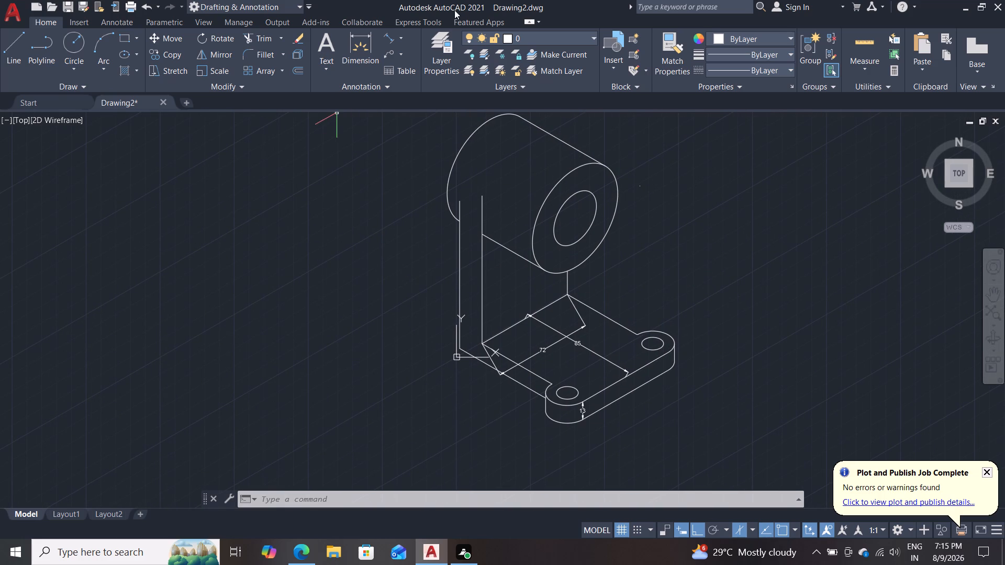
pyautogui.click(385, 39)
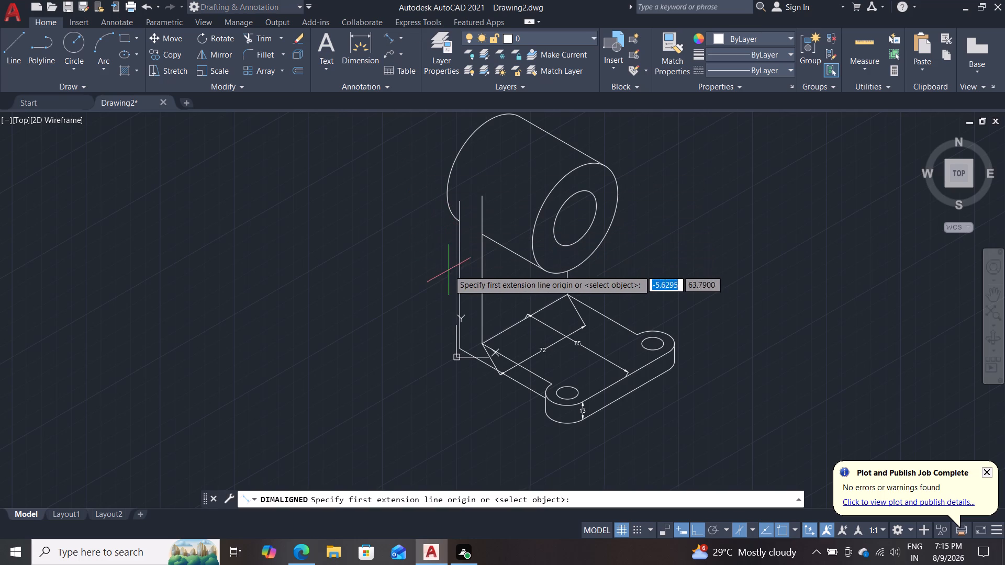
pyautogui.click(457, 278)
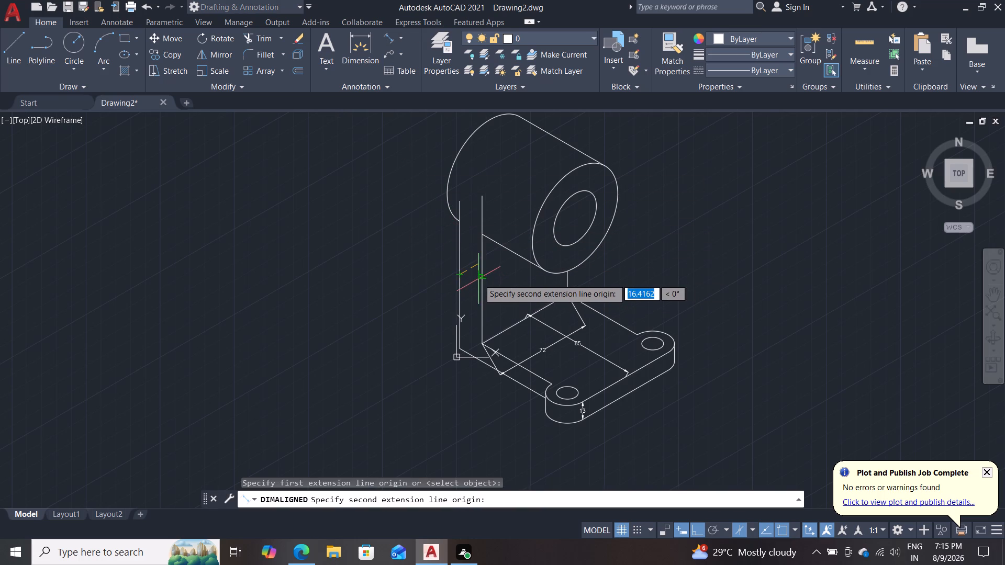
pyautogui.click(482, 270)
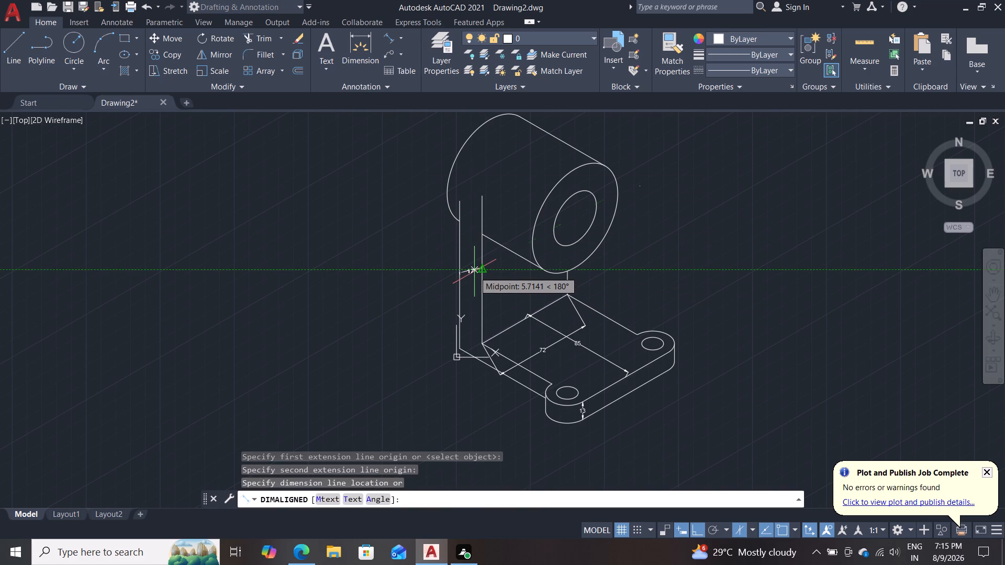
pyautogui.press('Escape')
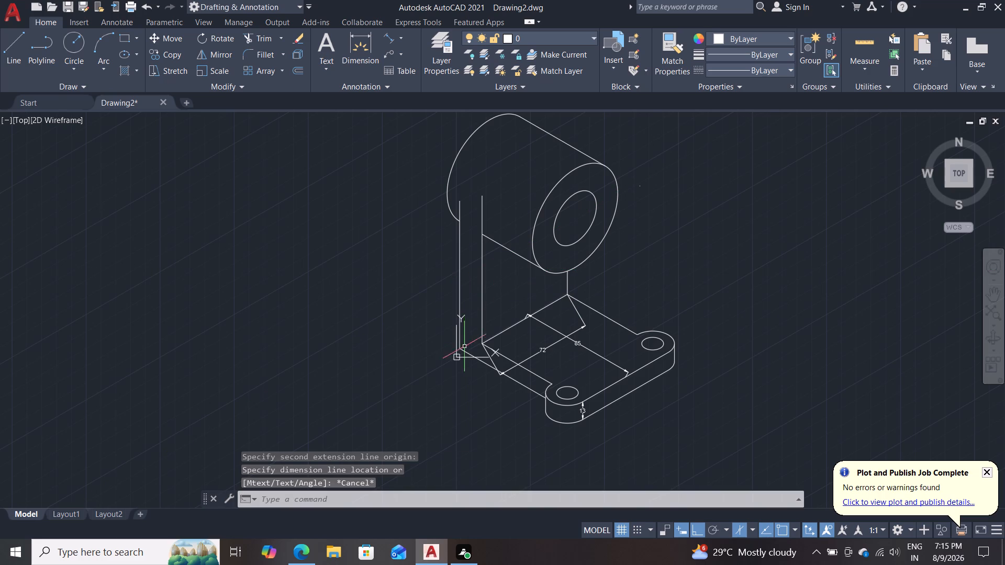
# Move the outer vertical line of the left upright 4 units along the base's lower edge, towards the inner upright line.
pyautogui.scroll(1, 464, 357)
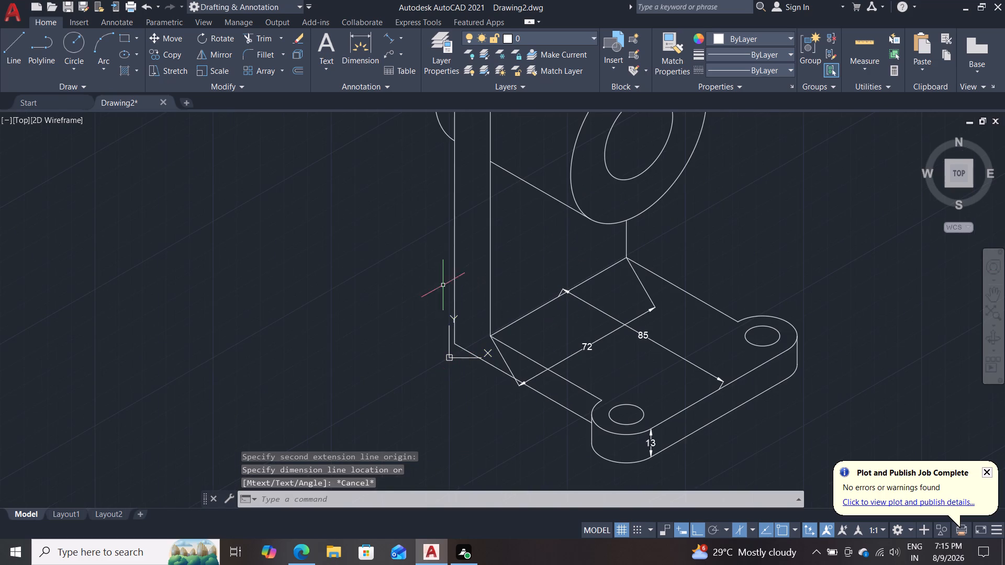
pyautogui.scroll(-1, 435, 228)
pyautogui.moveTo(434, 227); pyautogui.dragTo(414, 274, button='middle')
pyautogui.scroll(1, 414, 274)
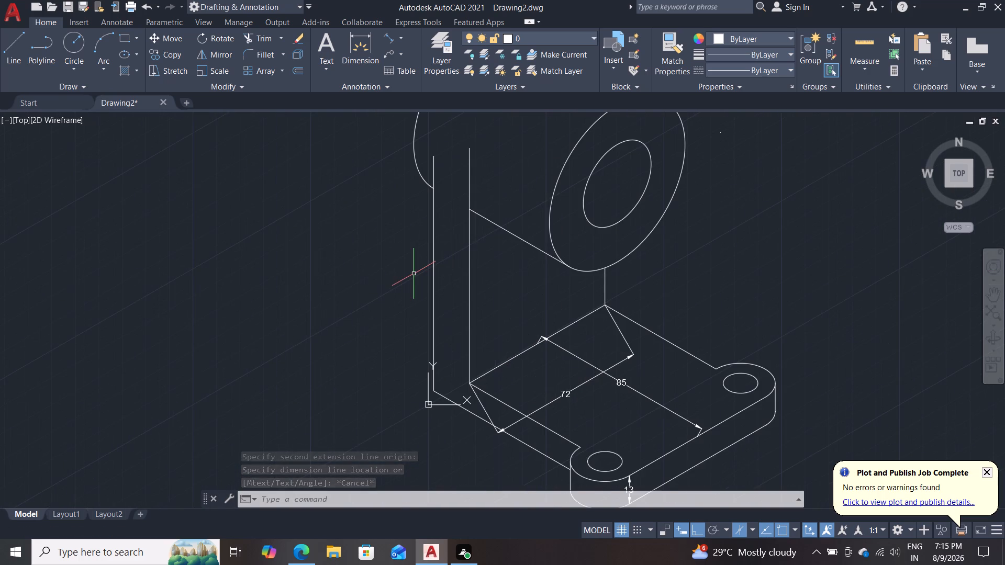
pyautogui.scroll(1, 414, 274)
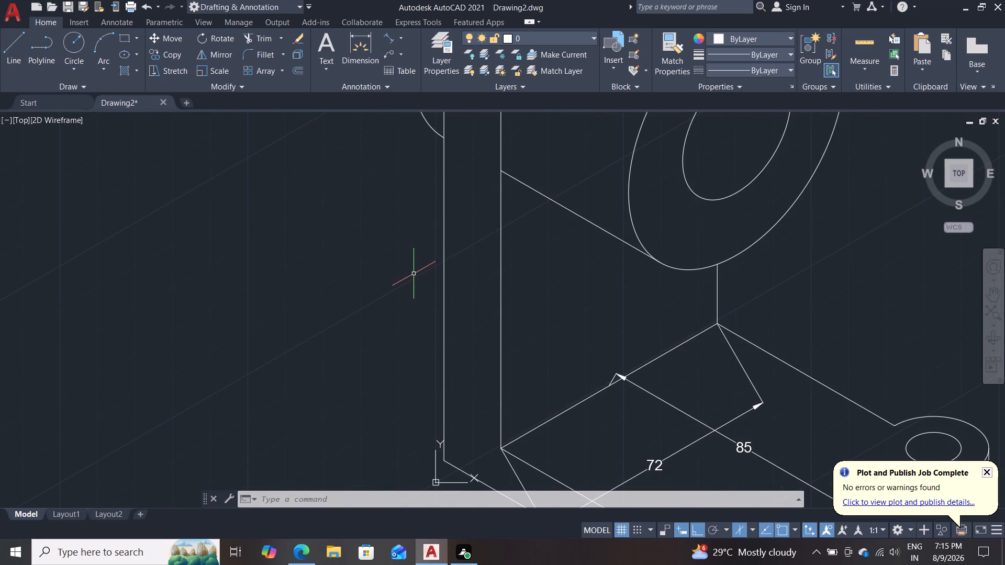
pyautogui.press('m')
pyautogui.press('Return')
pyautogui.doubleClick(442, 308)
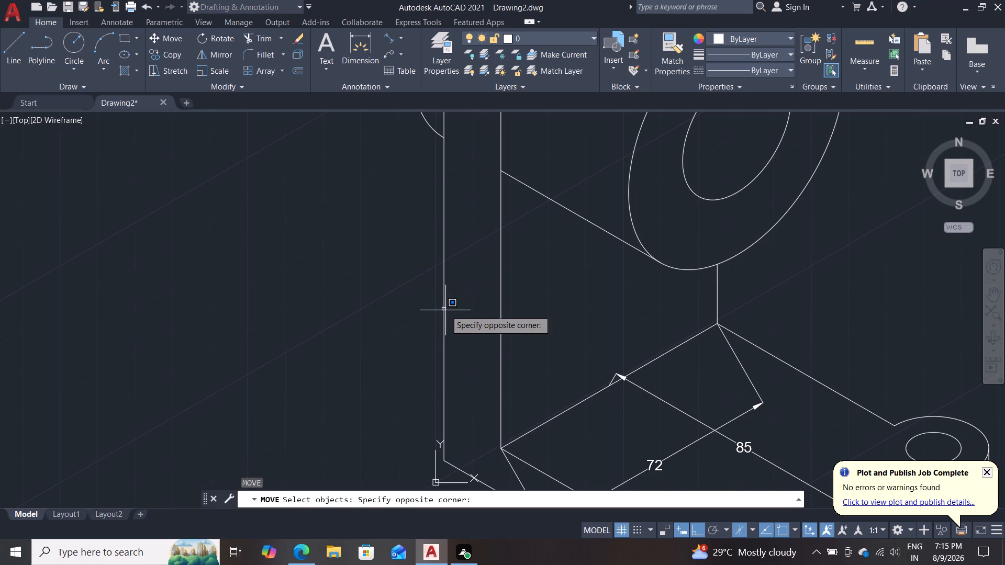
pyautogui.click(445, 304)
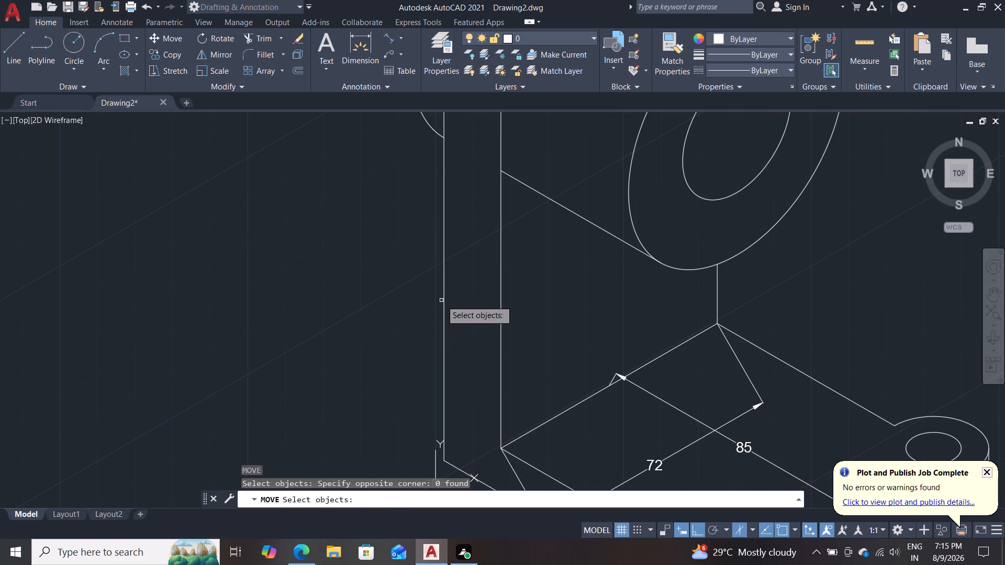
pyautogui.click(444, 304)
pyautogui.press('Return')
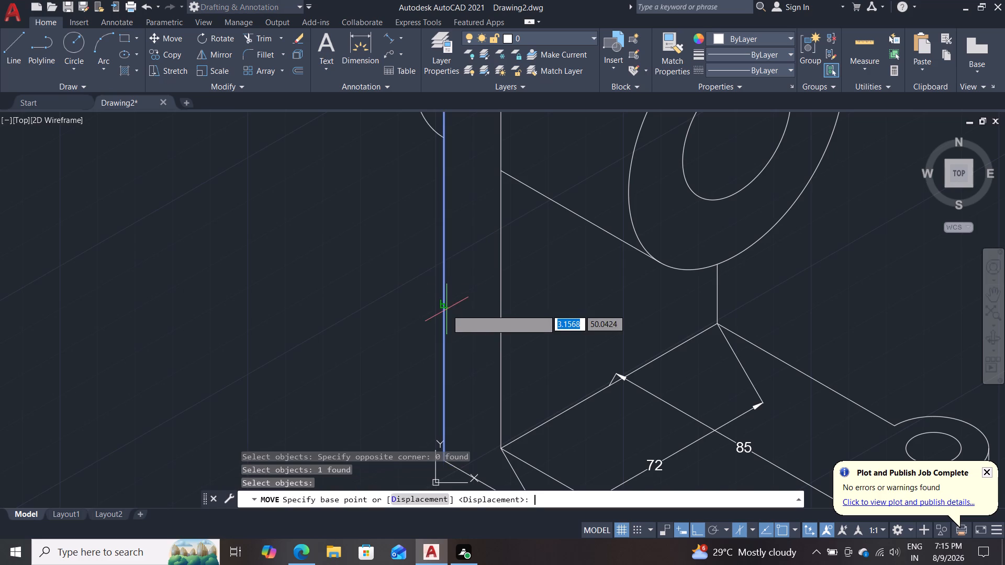
pyautogui.click(446, 461)
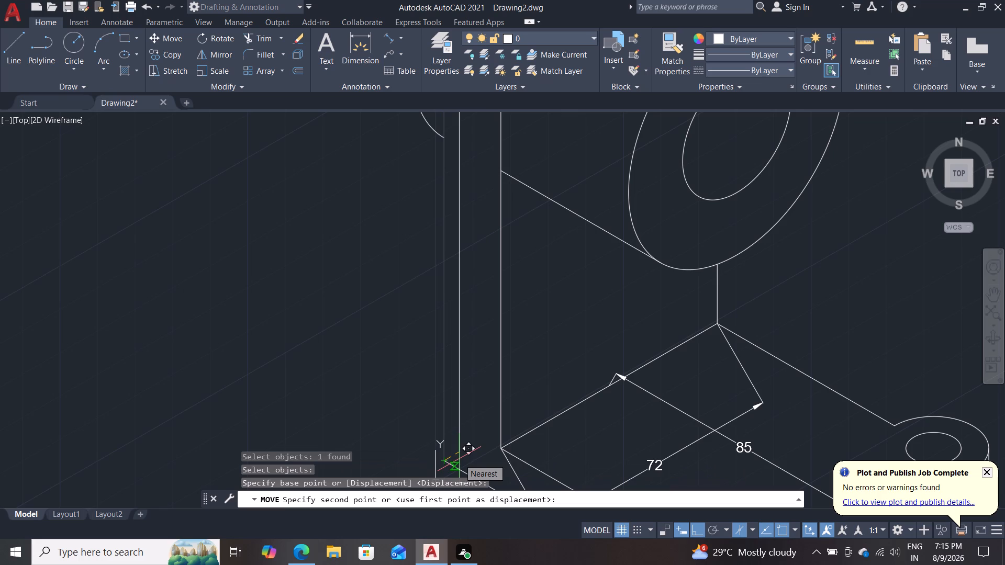
pyautogui.press('4')
pyautogui.press('Return')
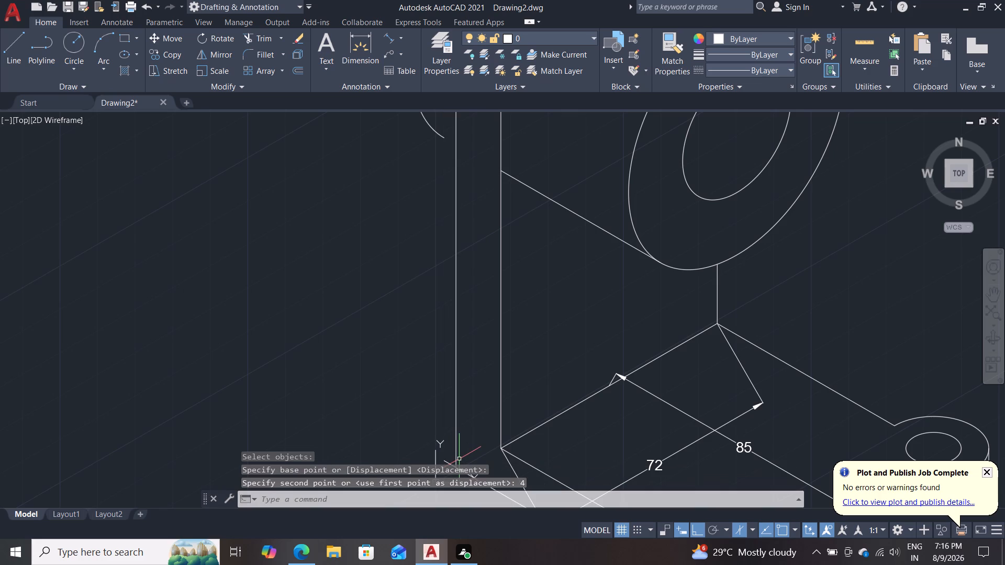
pyautogui.press('Escape')
# Trim the end of the base's lower left edge that projects beyond the moved upright line.
pyautogui.scroll(1, 382, 323)
pyautogui.moveTo(389, 316); pyautogui.dragTo(400, 39, button='middle')
pyautogui.middleClick(400, 39)
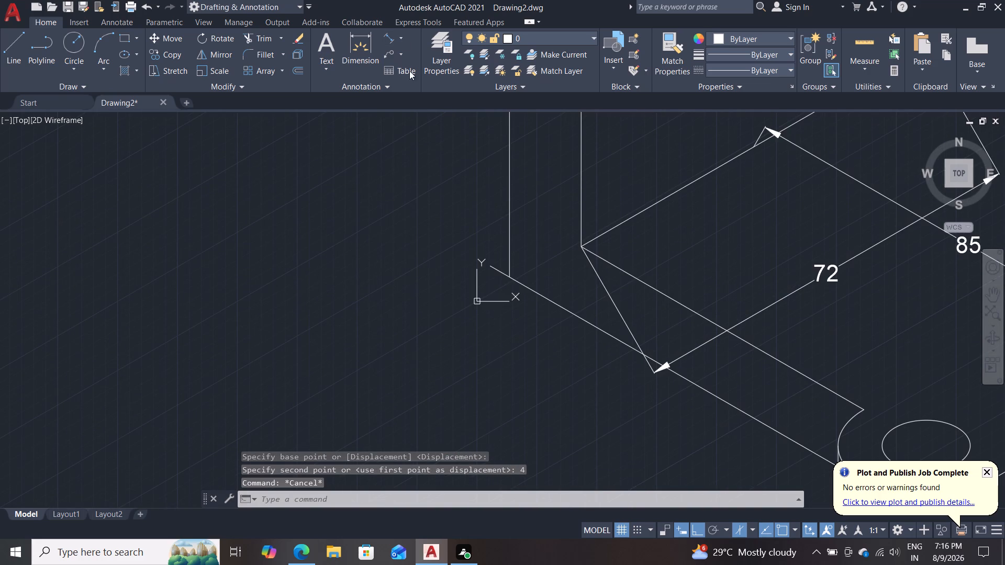
pyautogui.write('tr')
pyautogui.press('Return')
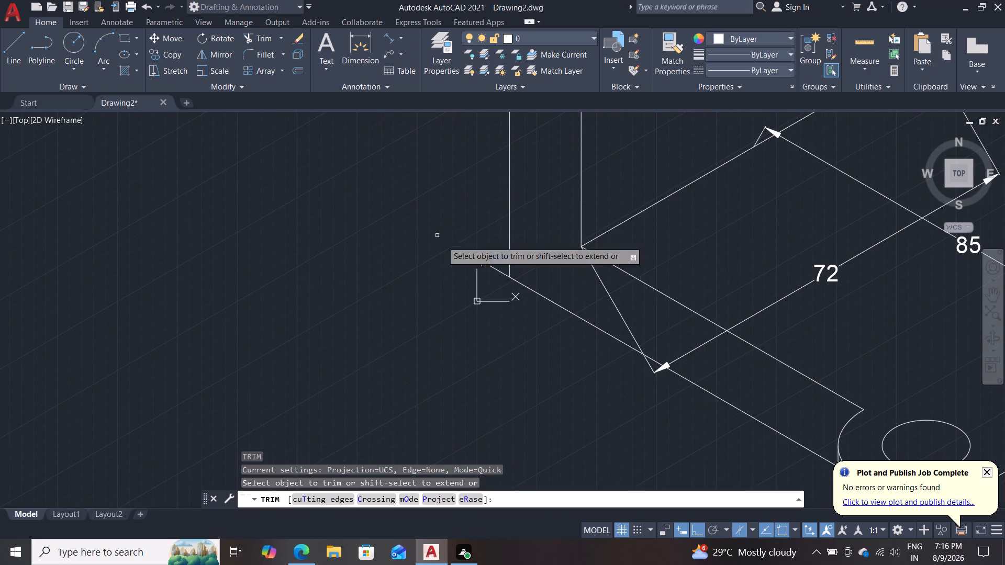
pyautogui.click(495, 271)
pyautogui.press('Escape')
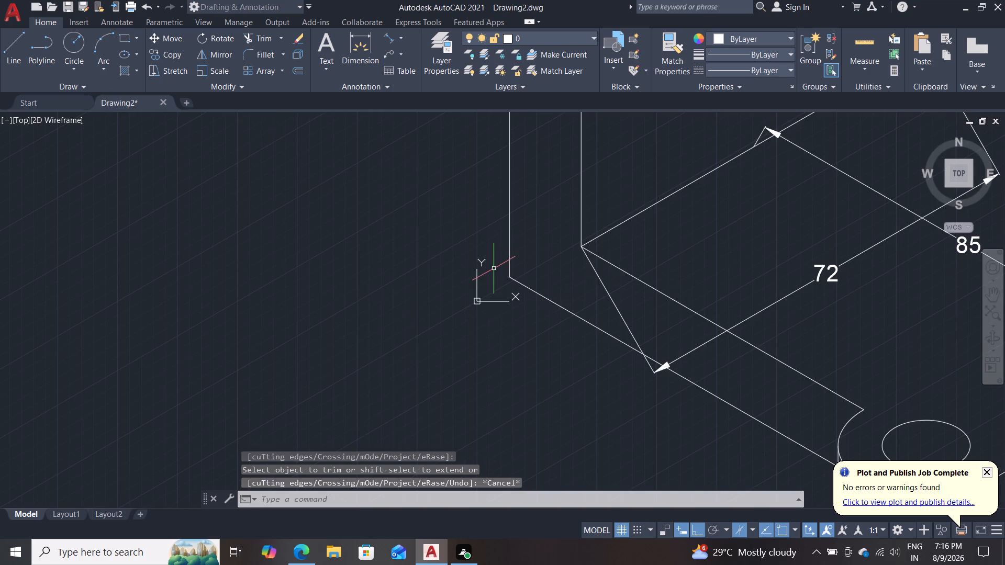
# Extend the lower end of the cylinder's rear arc to the upright's outer vertical line.
pyautogui.scroll(-3, 492, 263)
pyautogui.moveTo(467, 199); pyautogui.dragTo(462, 324, button='middle')
pyautogui.scroll(1, 462, 324)
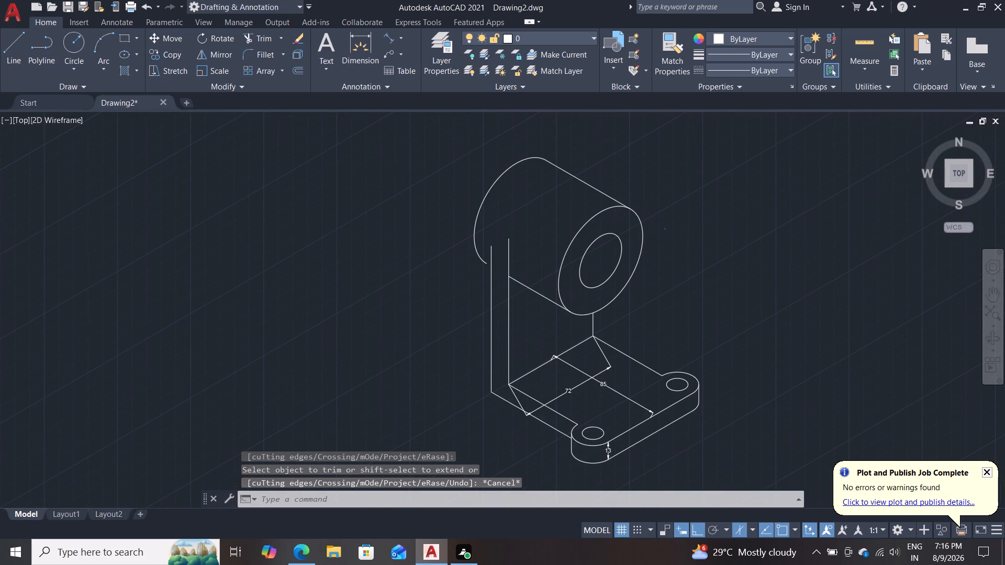
pyautogui.write('ex')
pyautogui.press('Return')
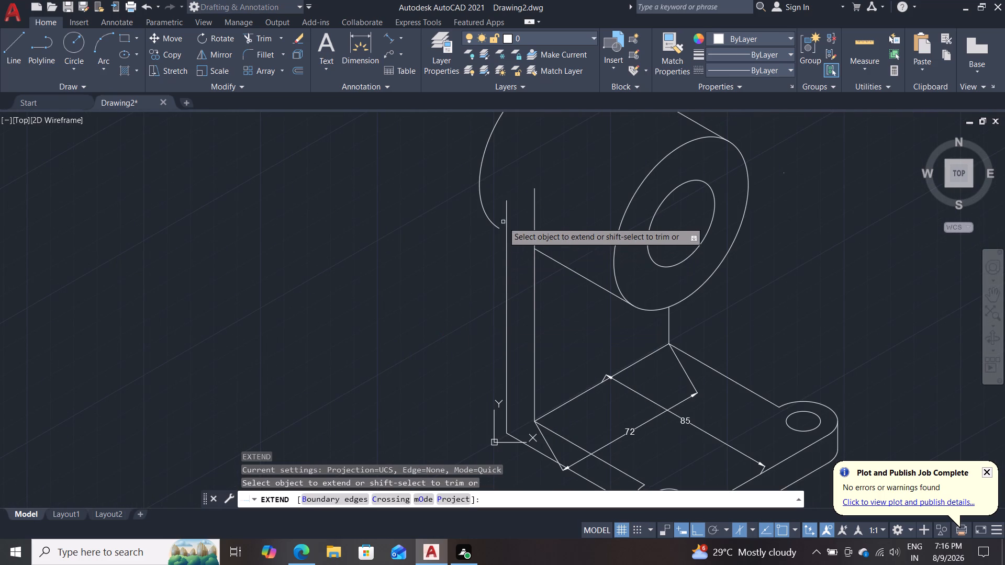
pyautogui.click(496, 224)
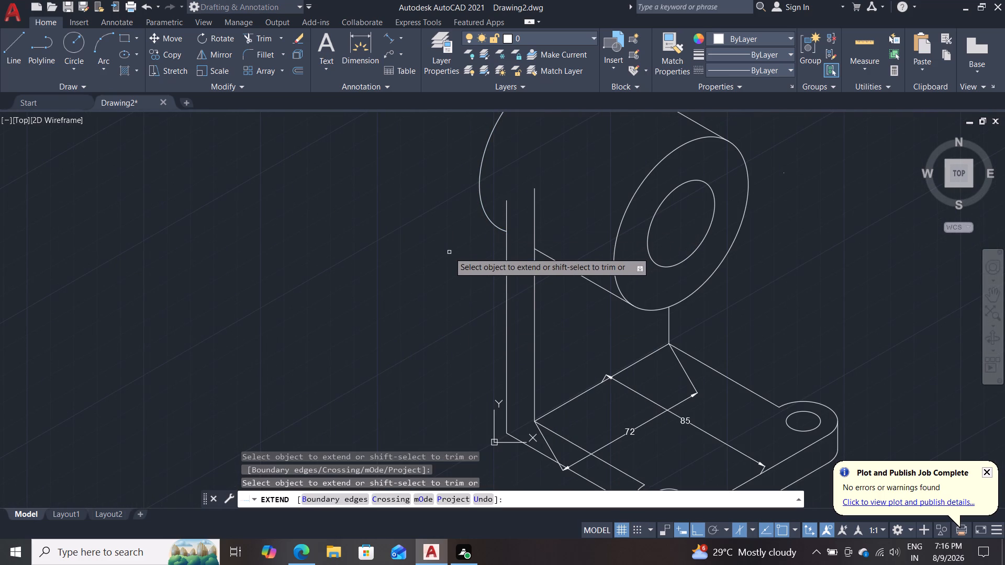
pyautogui.press('Escape')
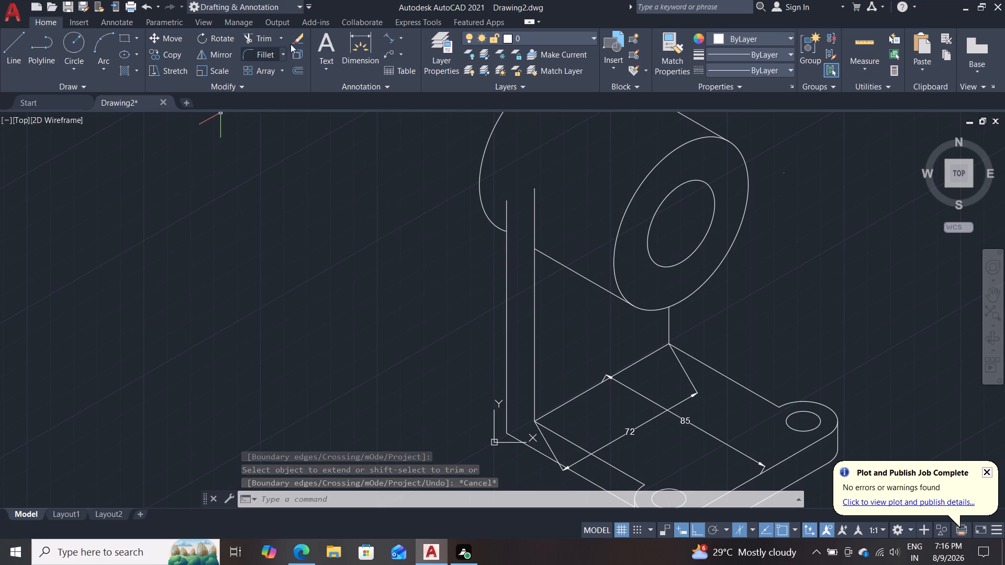
# Add a horizontal aligned dimension between the left upright's outer and inner vertical lines, placed in the gap between them.
pyautogui.click(388, 37)
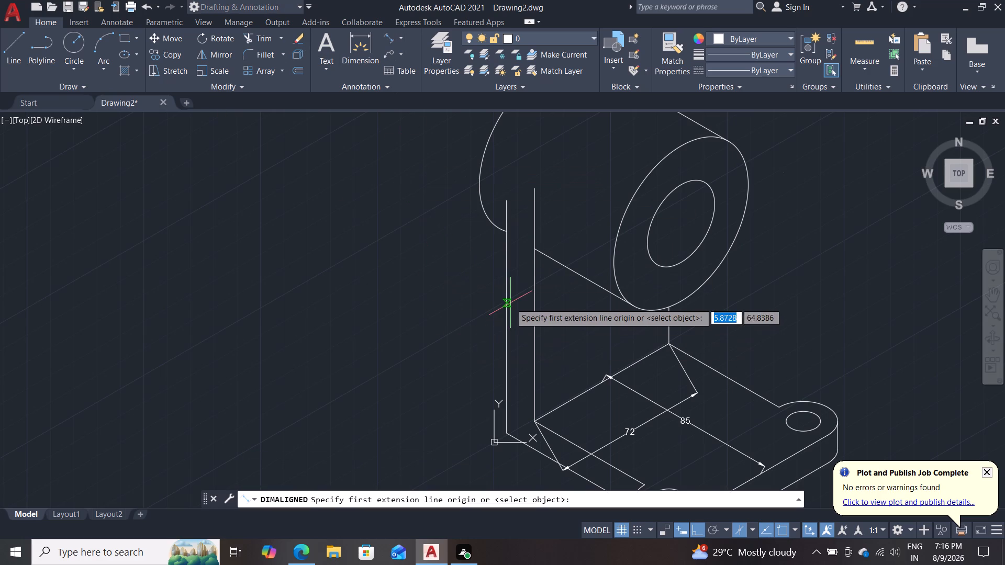
pyautogui.click(507, 311)
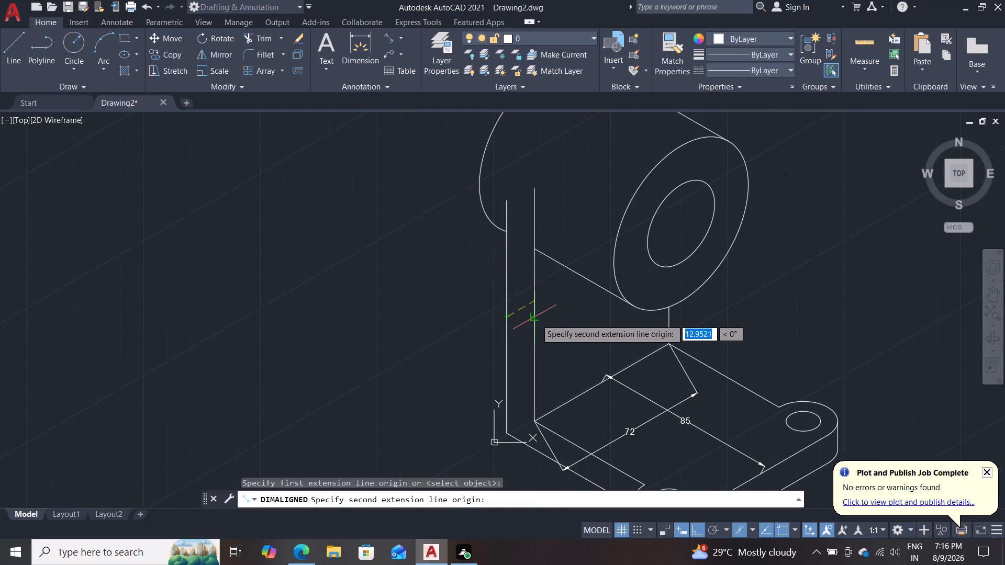
pyautogui.click(536, 319)
pyautogui.click(536, 319)
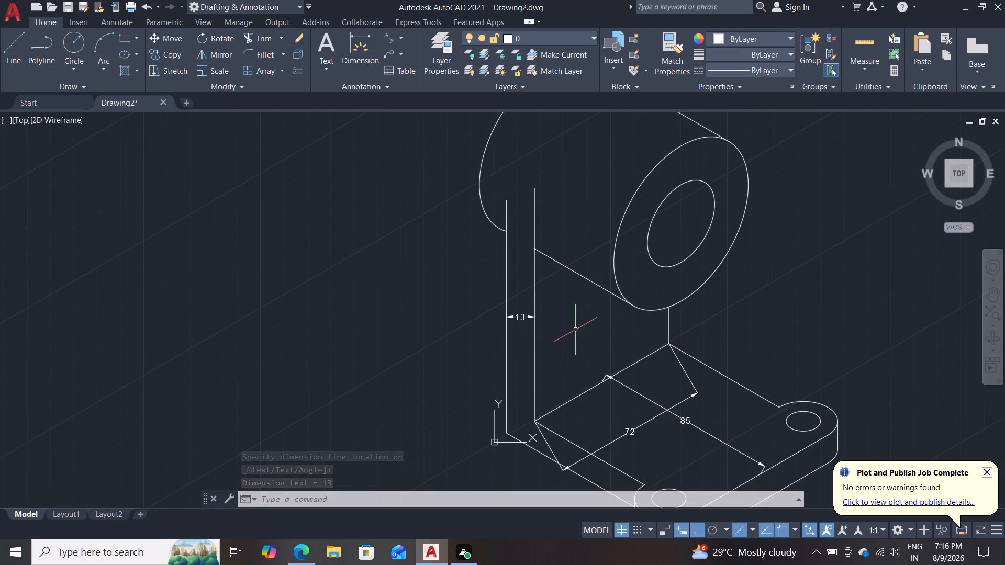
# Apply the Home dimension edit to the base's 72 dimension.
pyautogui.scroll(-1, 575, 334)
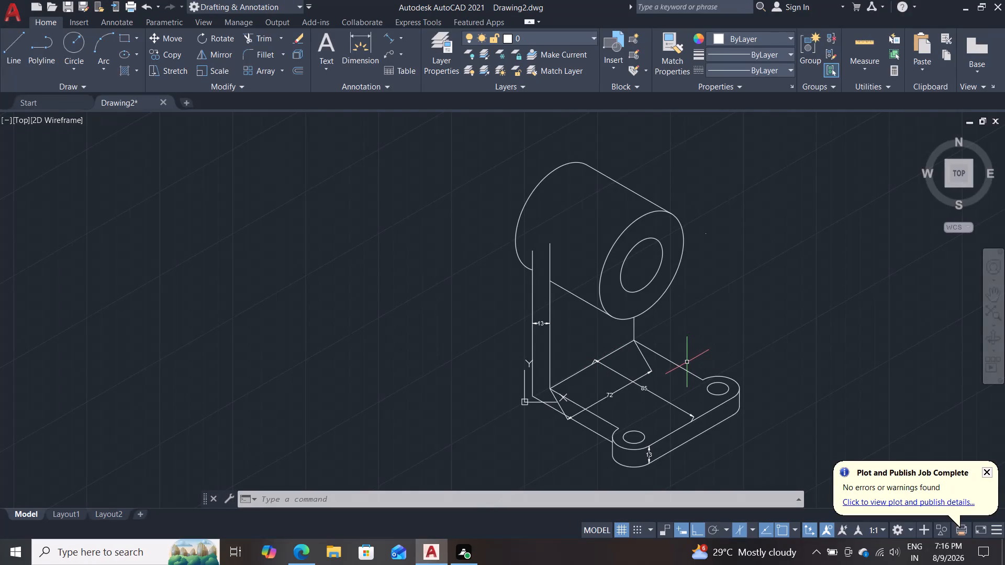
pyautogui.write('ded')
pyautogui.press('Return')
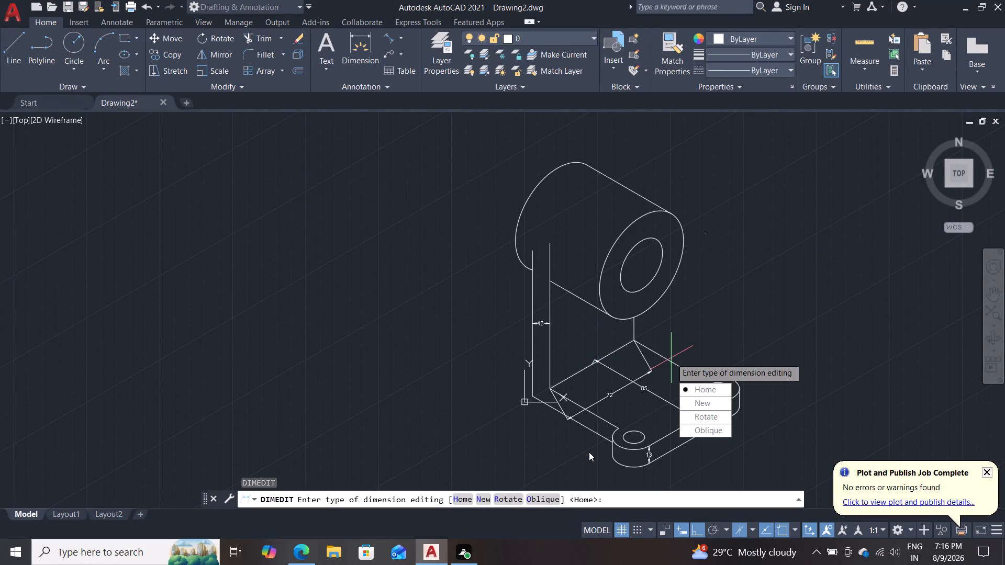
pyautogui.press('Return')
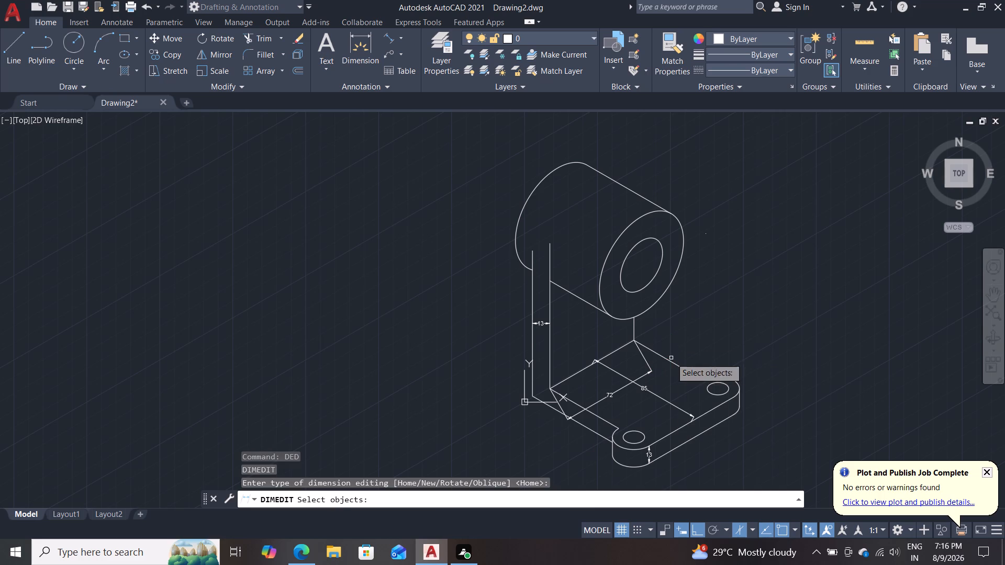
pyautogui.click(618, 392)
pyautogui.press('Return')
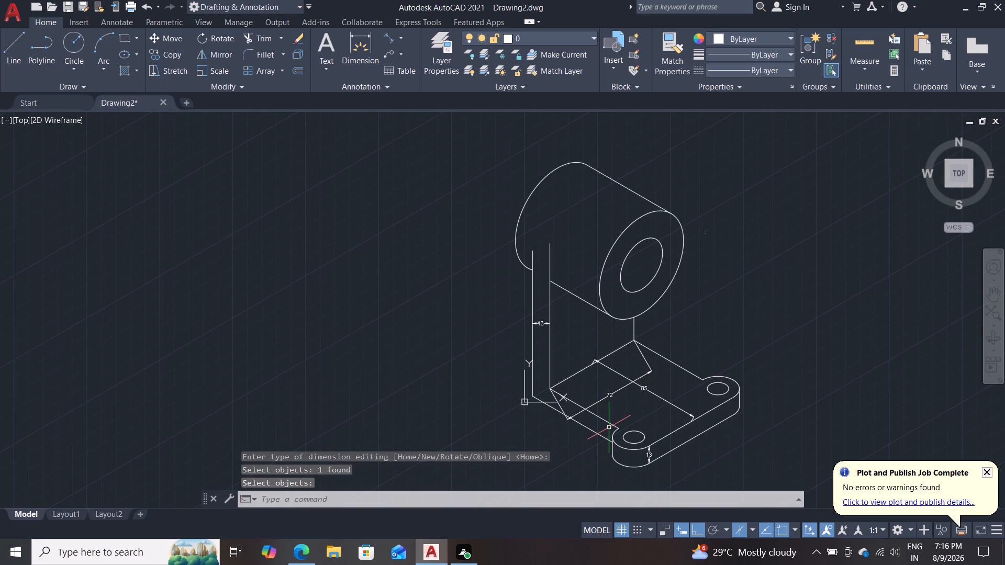
# Oblique the base's 72 dimension to an angle of -30 so its extension lines follow the isometric axis.
pyautogui.write('ded')
pyautogui.press('Return')
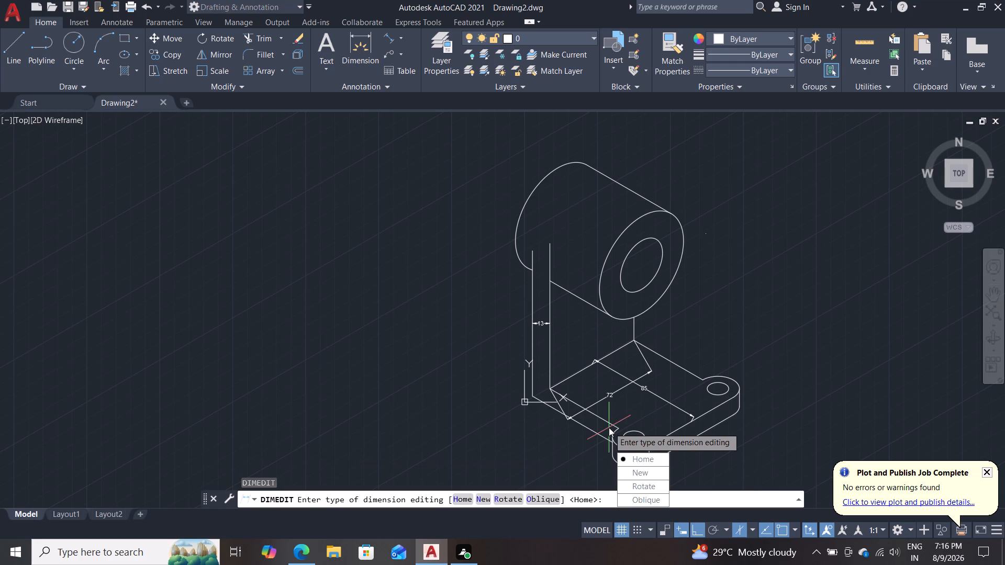
pyautogui.click(540, 504)
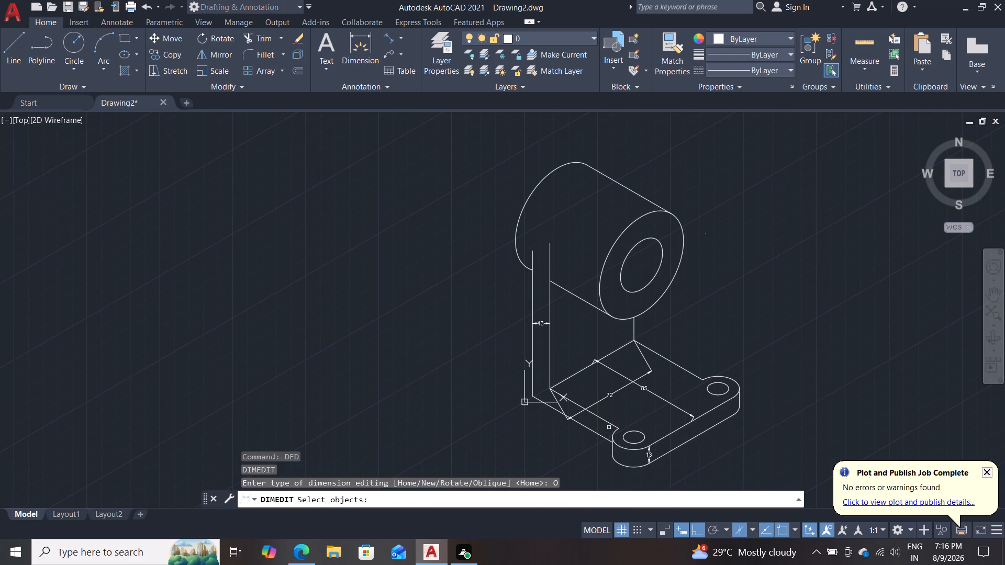
pyautogui.write('30')
pyautogui.press('Return')
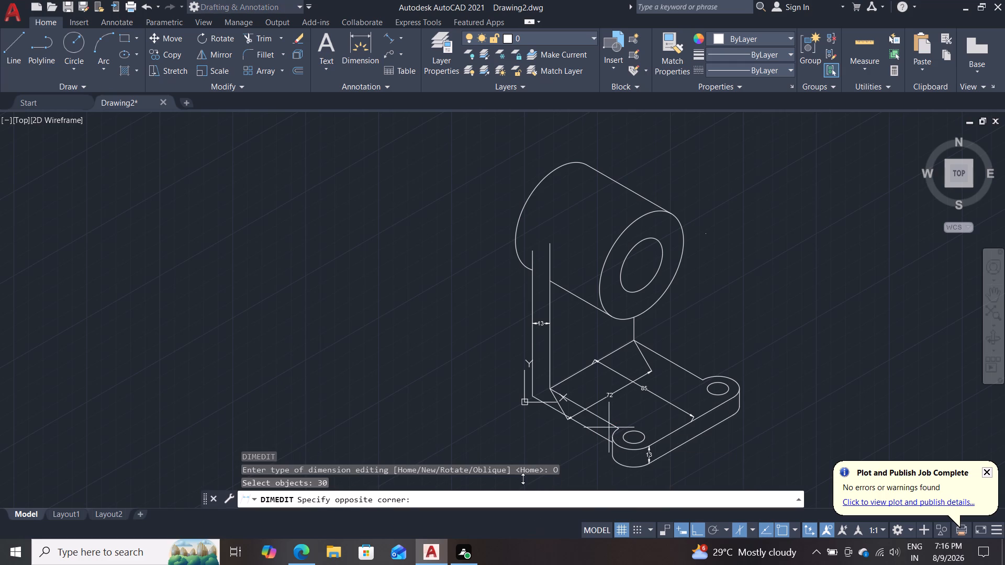
pyautogui.click(609, 395)
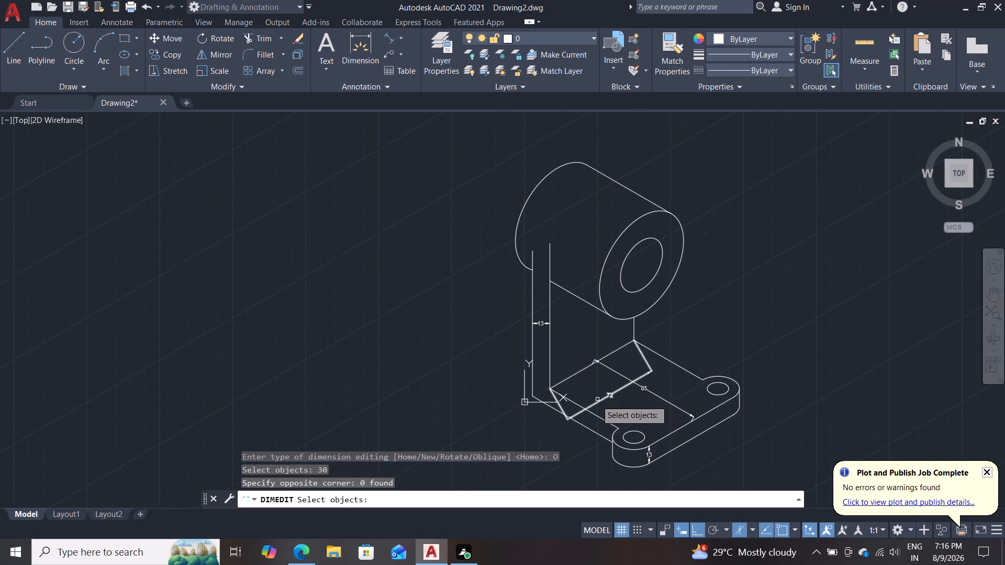
pyautogui.click(603, 398)
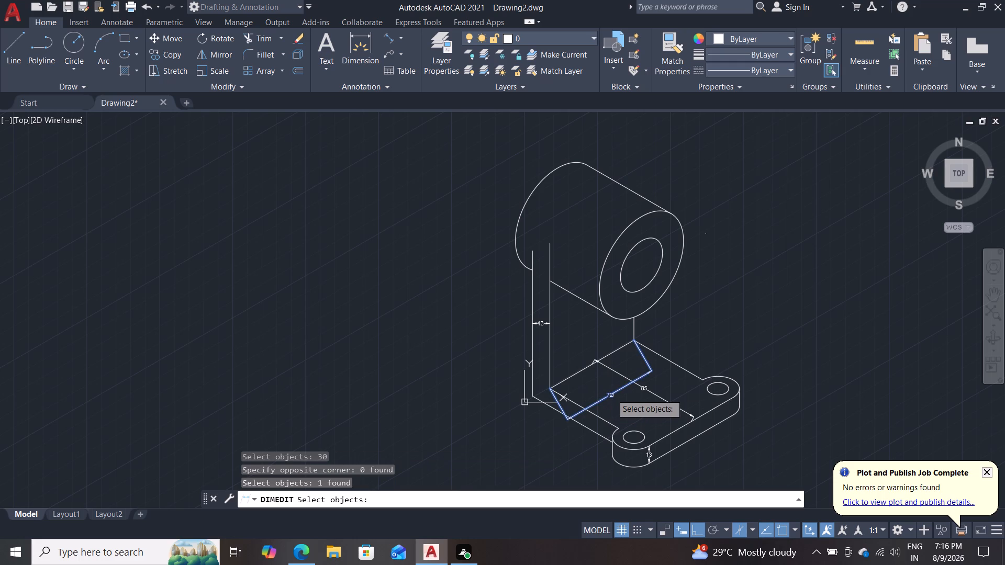
pyautogui.press('-')
pyautogui.write('30')
pyautogui.press('Return')
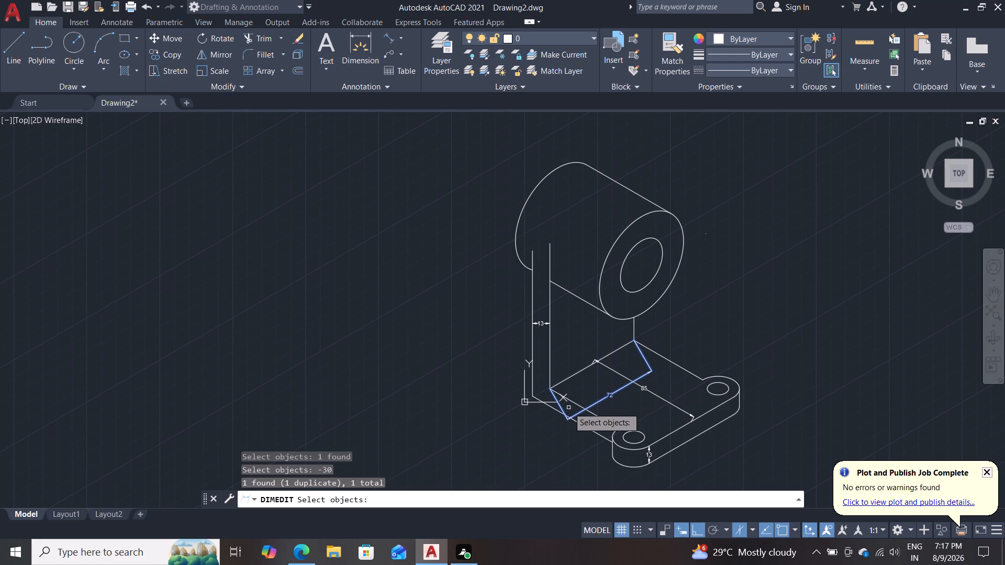
pyautogui.press('Return')
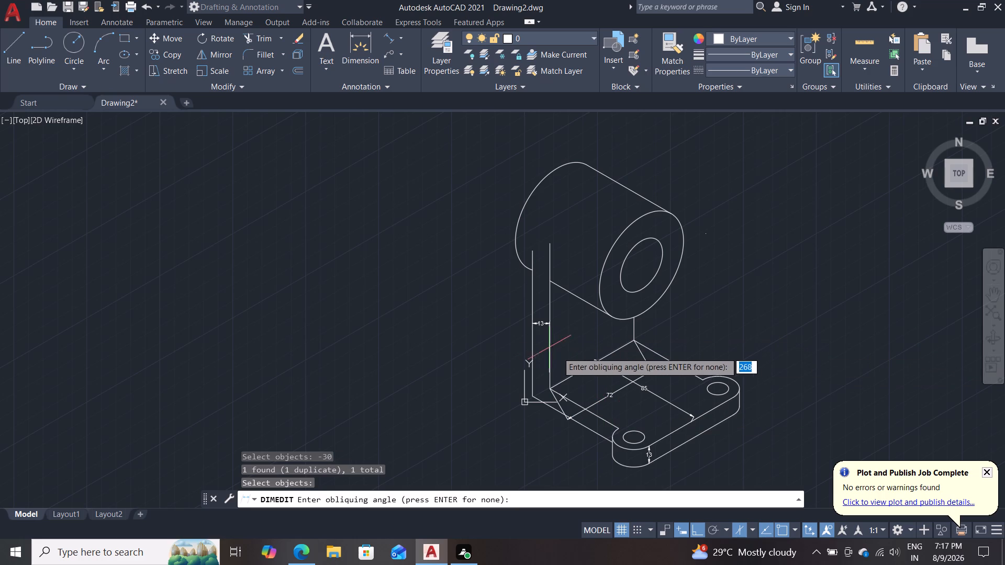
pyautogui.write('-30')
pyautogui.press('Return')
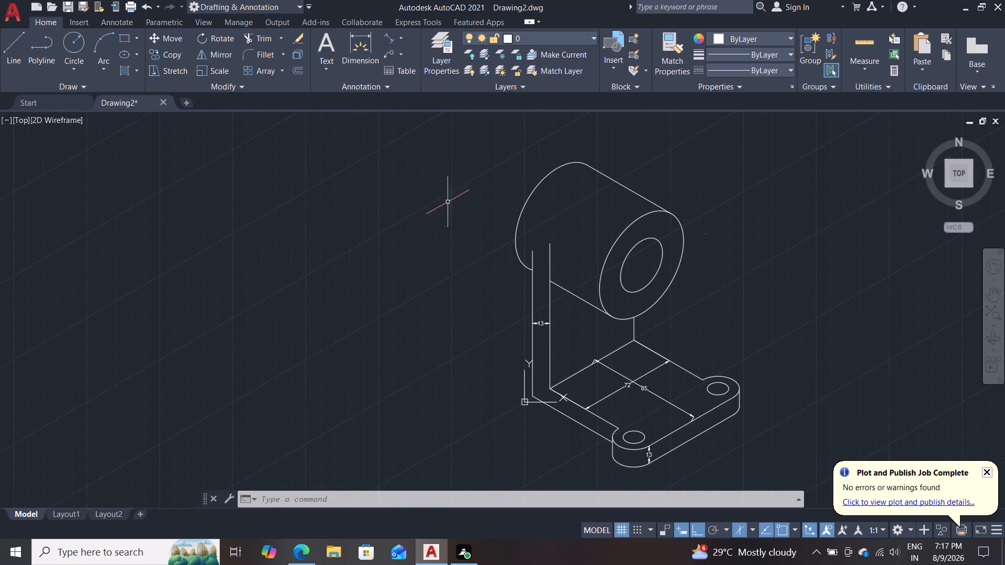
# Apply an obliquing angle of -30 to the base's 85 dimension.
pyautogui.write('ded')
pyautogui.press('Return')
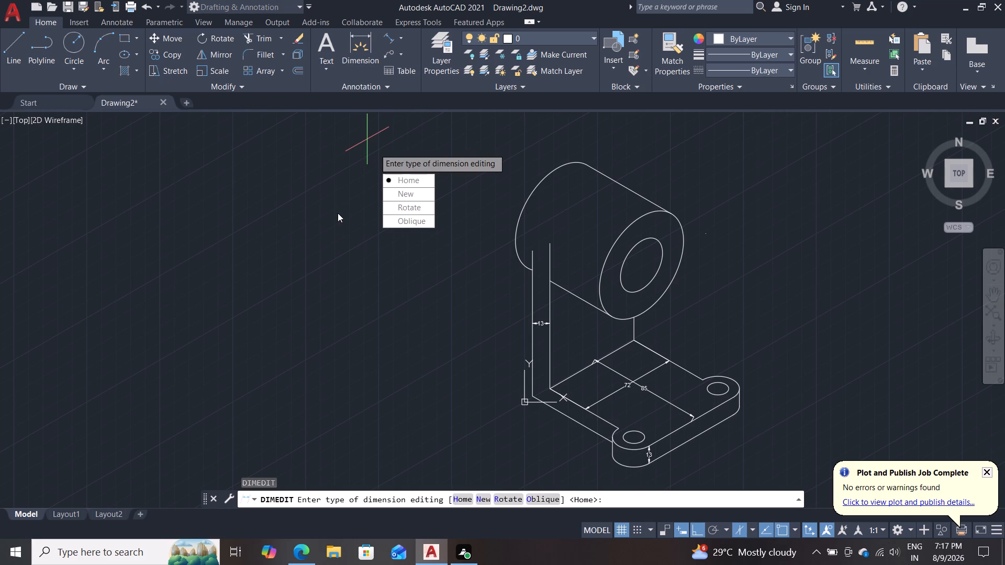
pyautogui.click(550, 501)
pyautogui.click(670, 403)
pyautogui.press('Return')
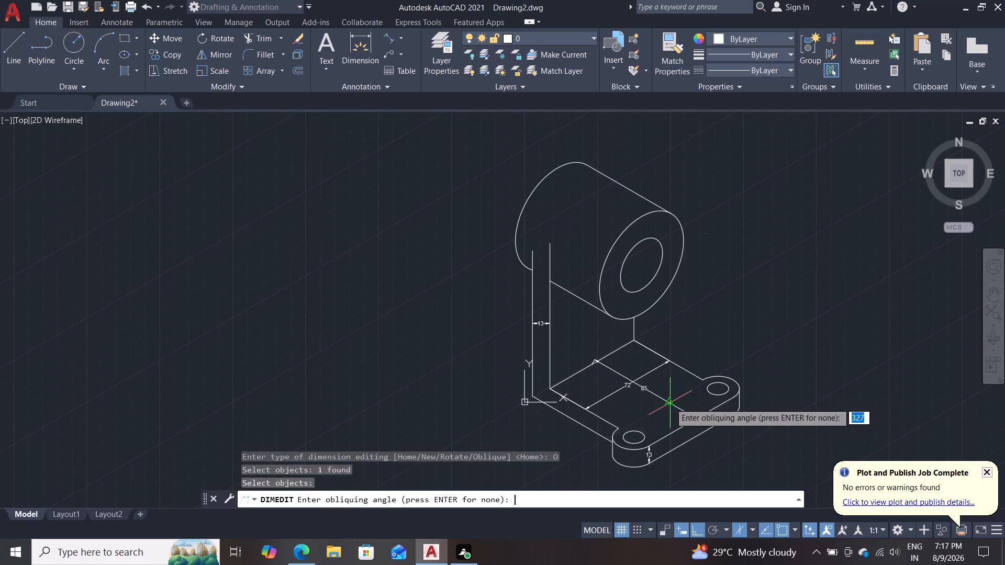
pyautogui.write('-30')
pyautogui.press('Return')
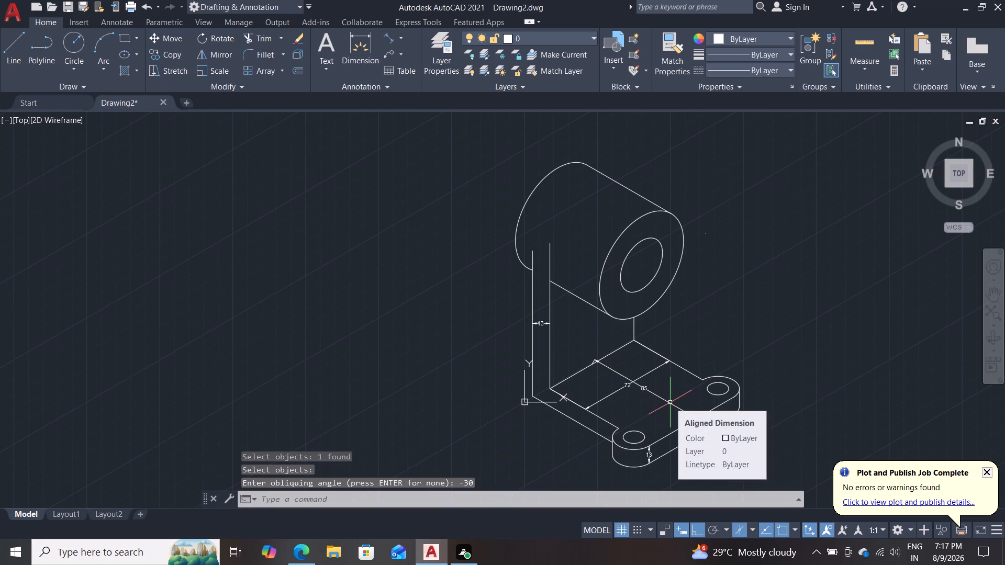
# Delete the 85 dimension that runs across the top of the base.
pyautogui.scroll(1, 690, 378)
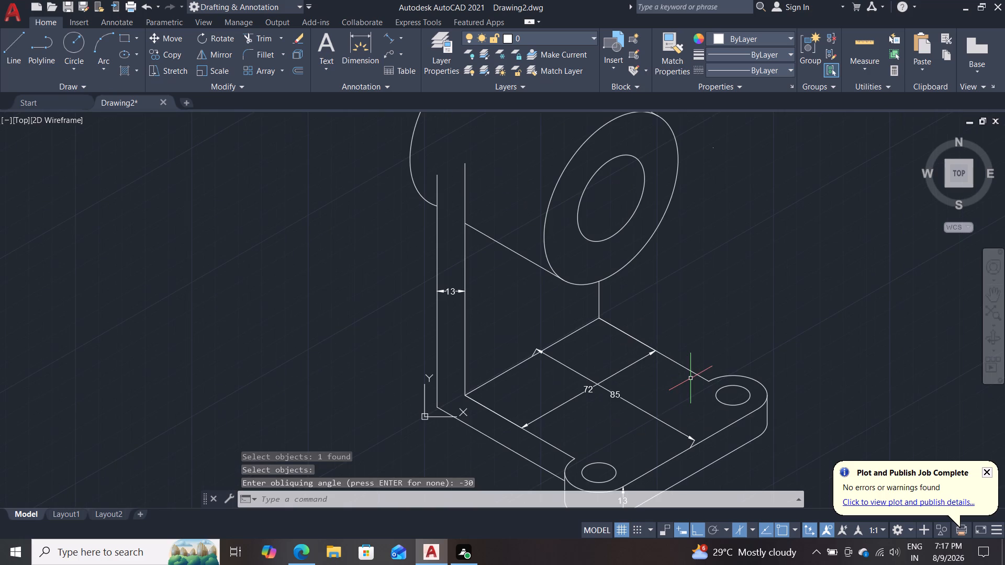
pyautogui.click(649, 412)
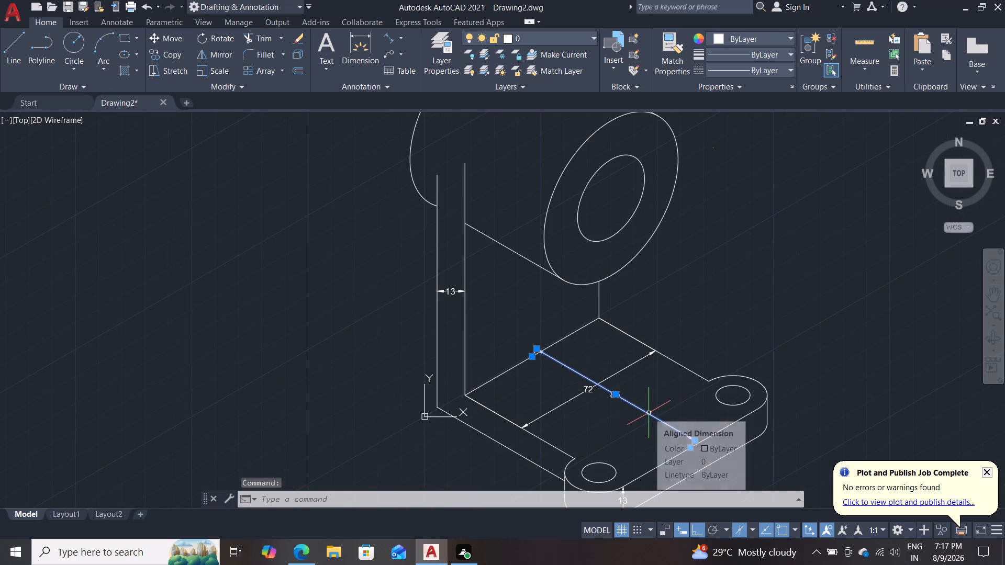
pyautogui.press('Delete')
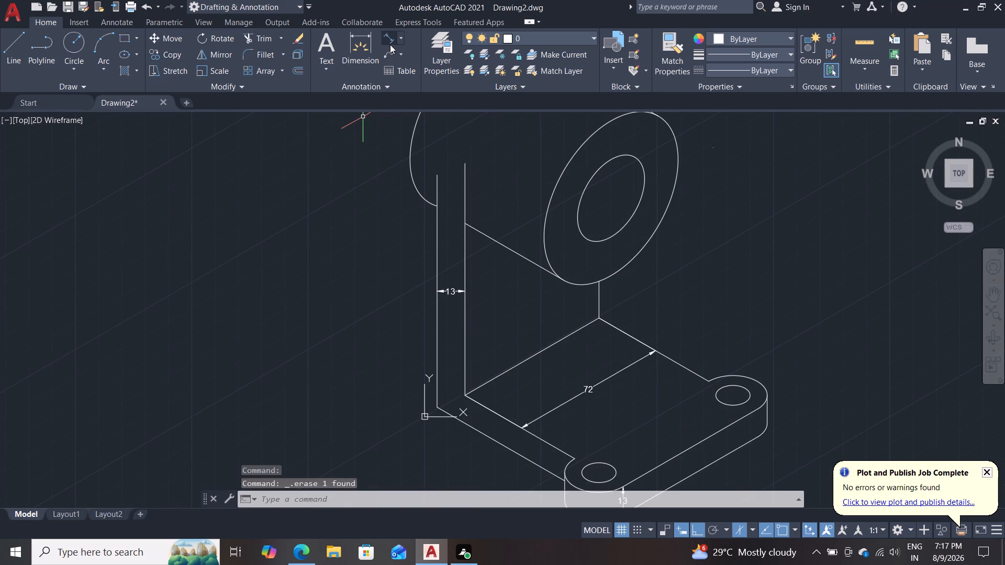
# Add an aligned dimension from the midpoint of the base's rear edge to the midpoint of its front edge, offset towards the far lug.
pyautogui.click(390, 44)
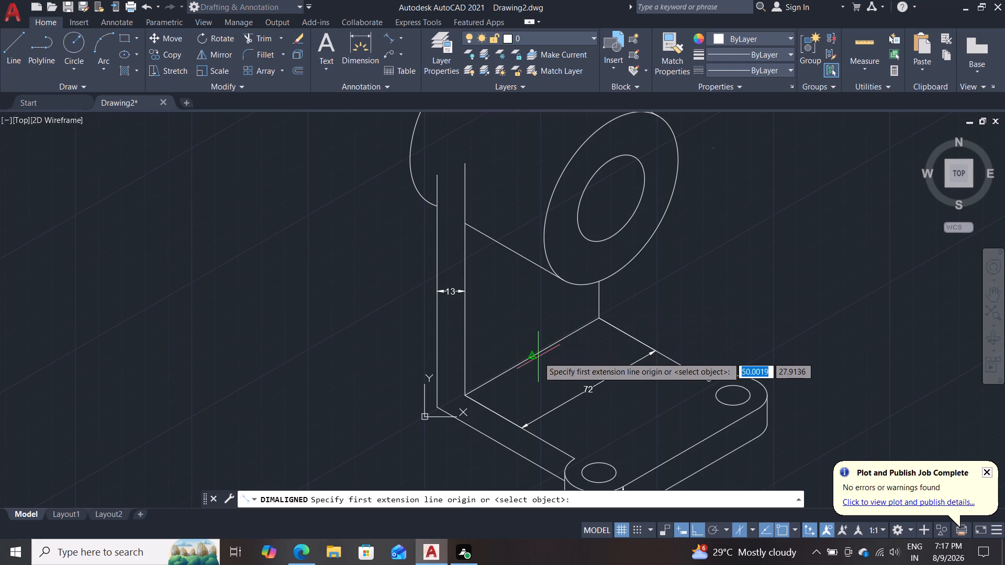
pyautogui.click(538, 356)
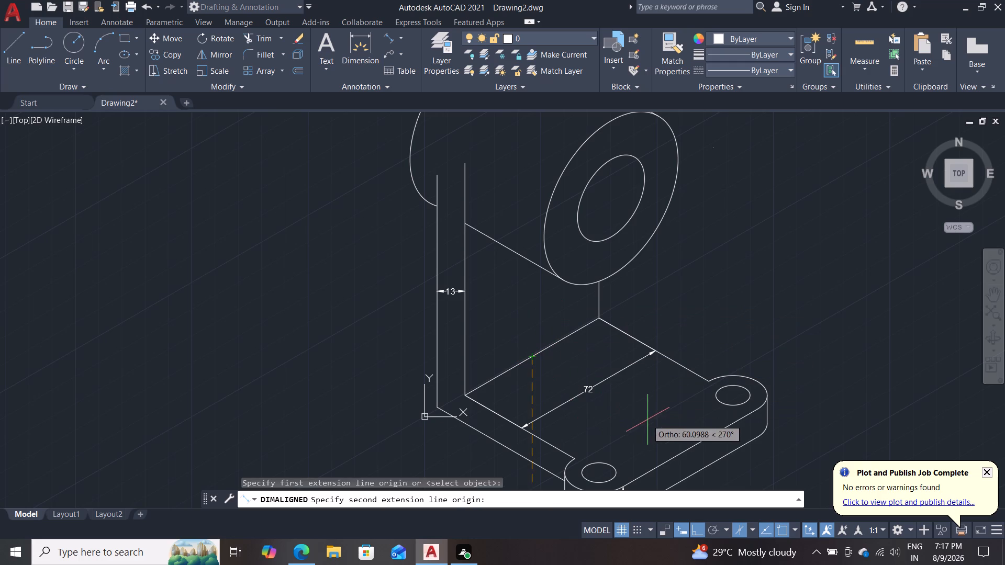
pyautogui.click(693, 449)
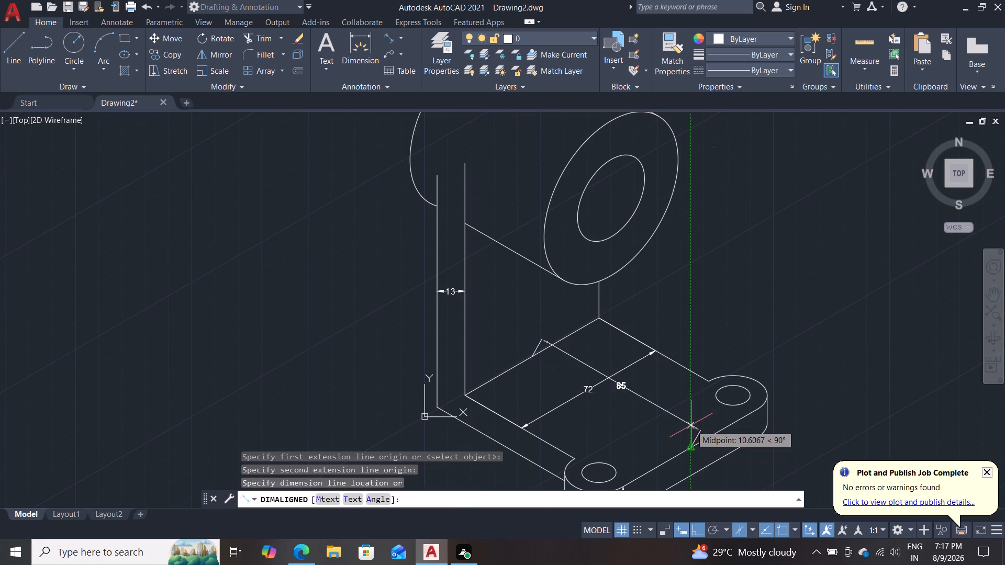
pyautogui.click(700, 392)
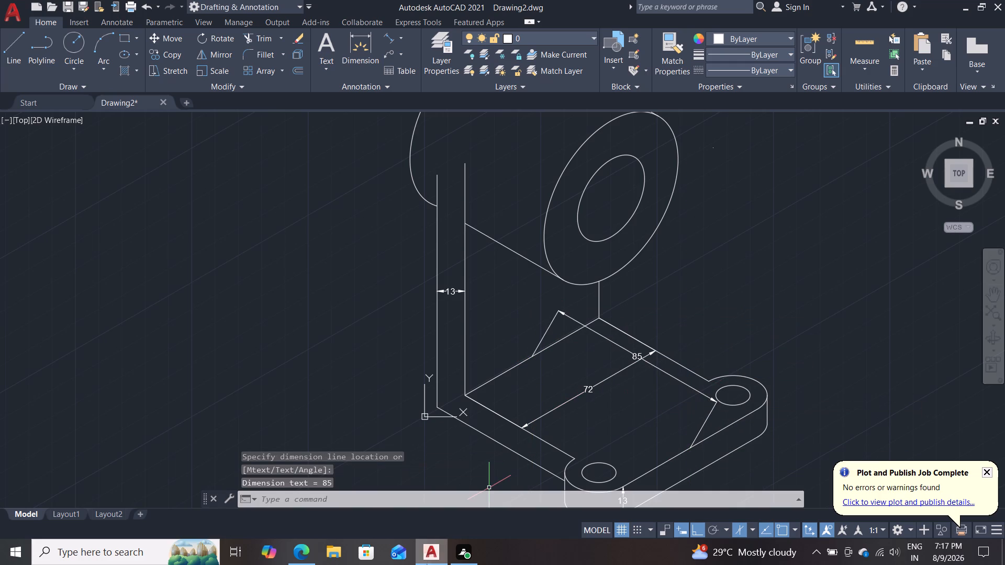
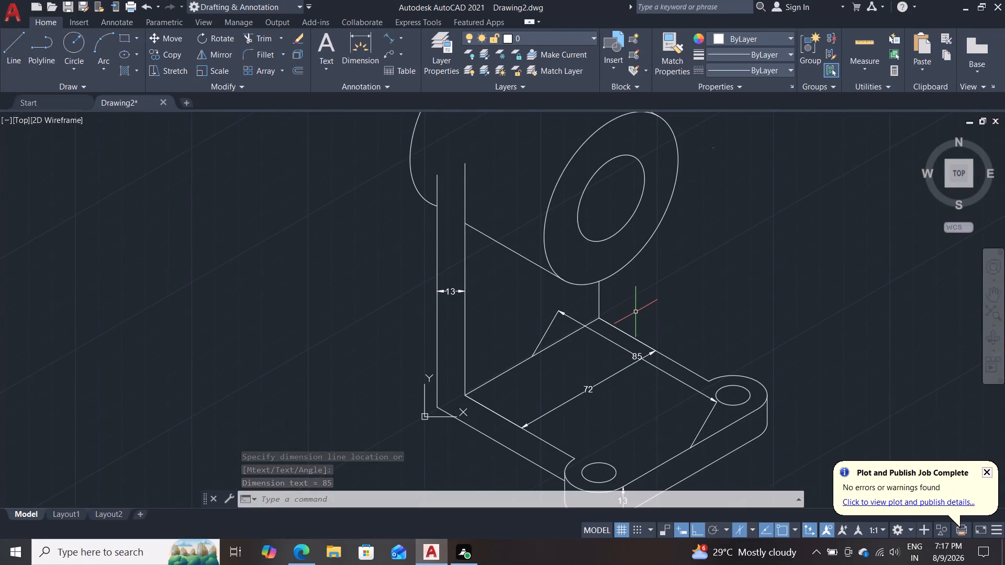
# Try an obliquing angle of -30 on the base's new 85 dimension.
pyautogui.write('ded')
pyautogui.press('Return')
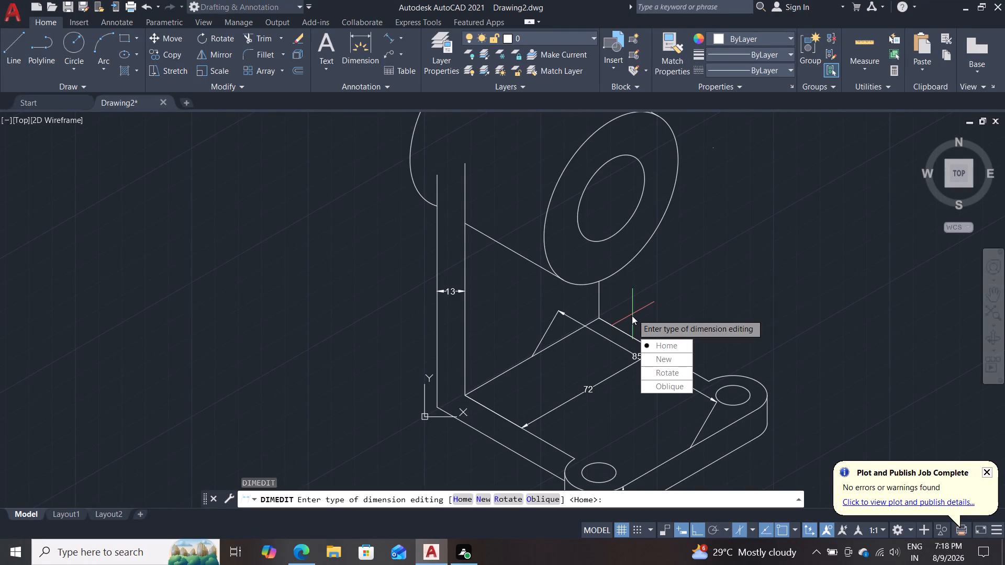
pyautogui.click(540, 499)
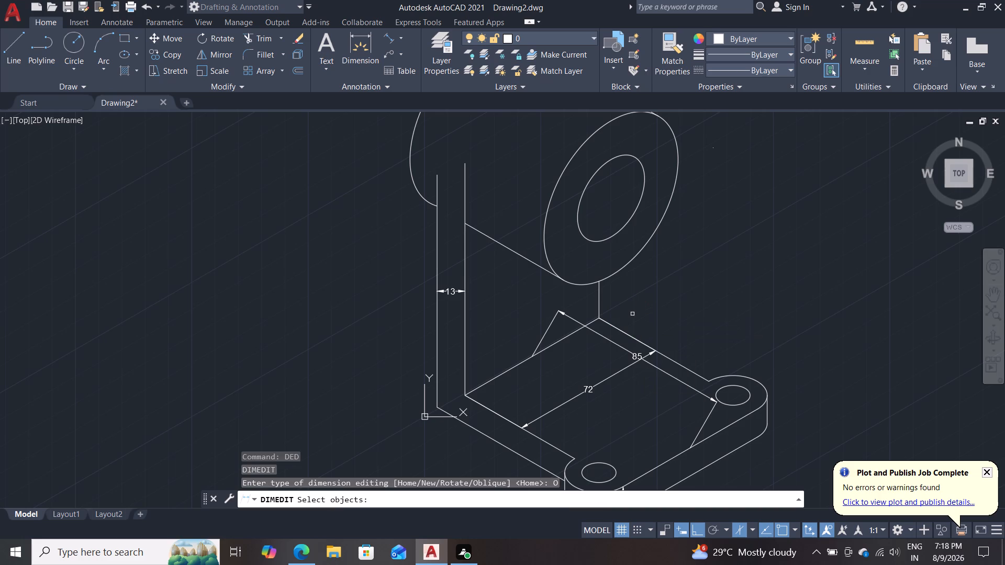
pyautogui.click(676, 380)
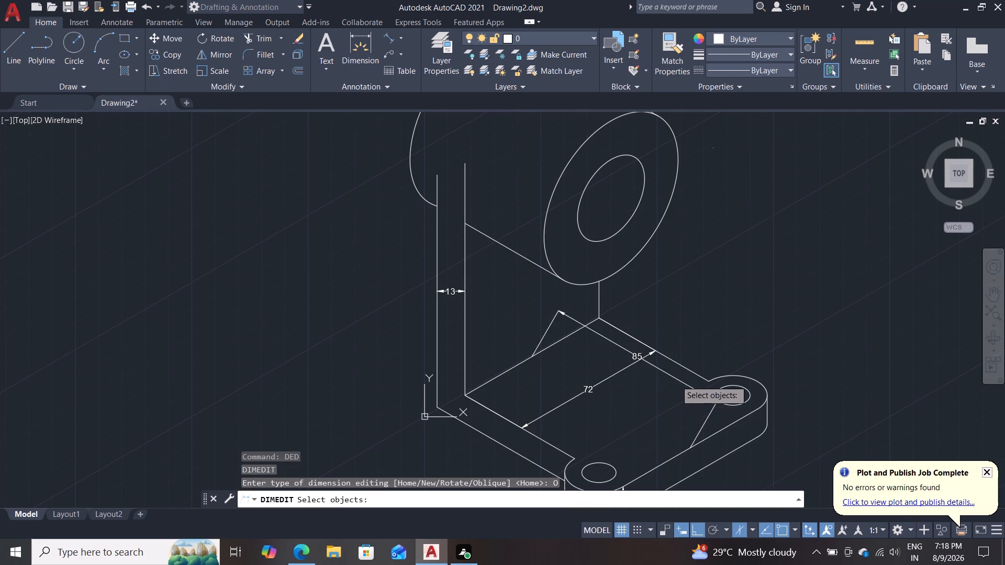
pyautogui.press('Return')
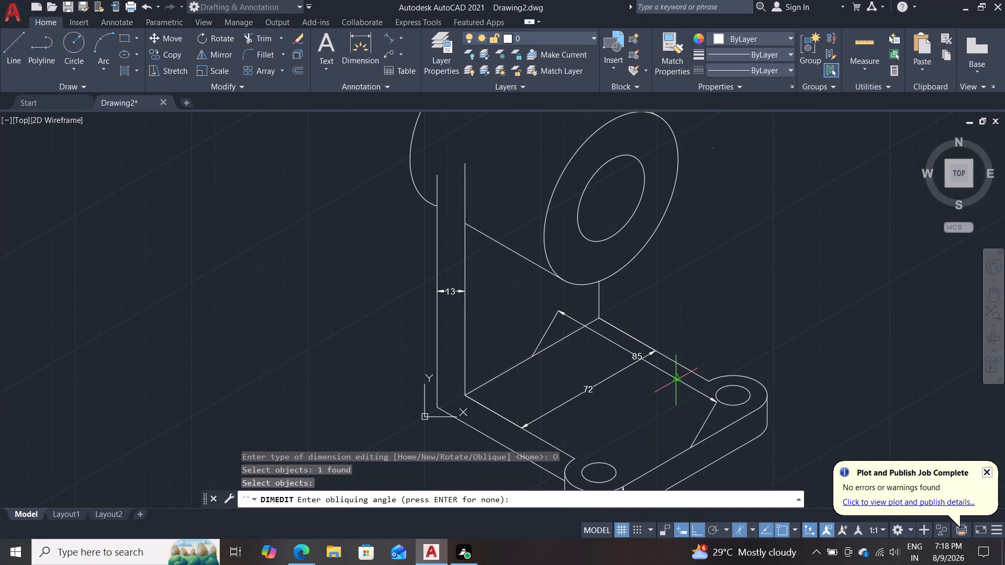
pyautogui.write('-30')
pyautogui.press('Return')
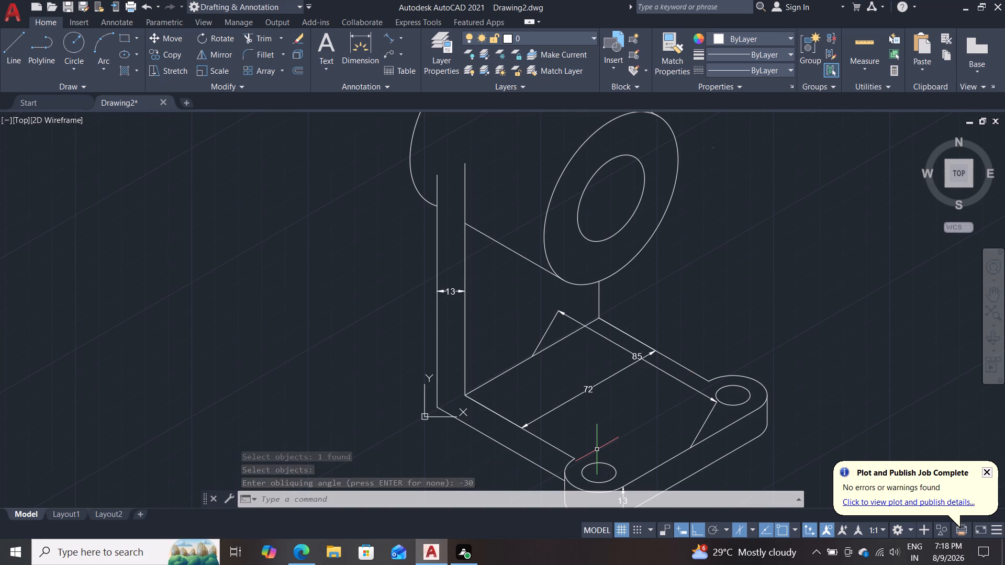
# Oblique the base's 85 dimension to an angle of 30 so its extension lines follow the isometric axis.
pyautogui.write('ded')
pyautogui.press('Return')
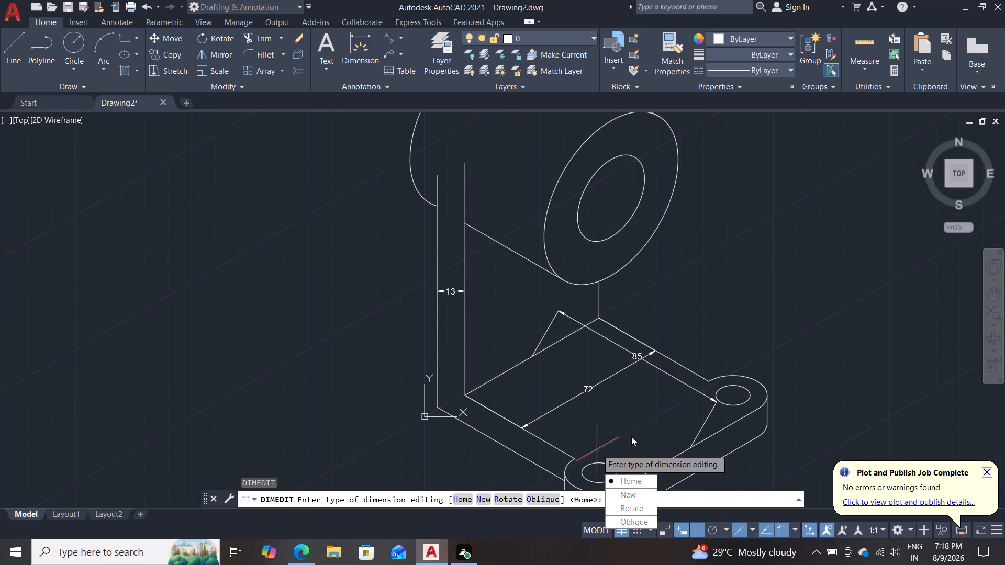
pyautogui.click(546, 502)
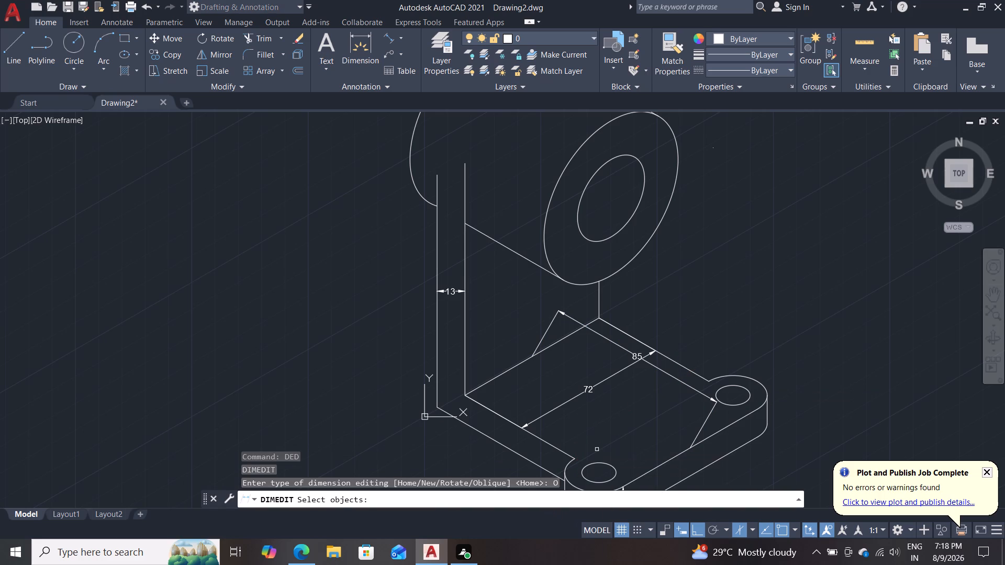
pyautogui.click(710, 410)
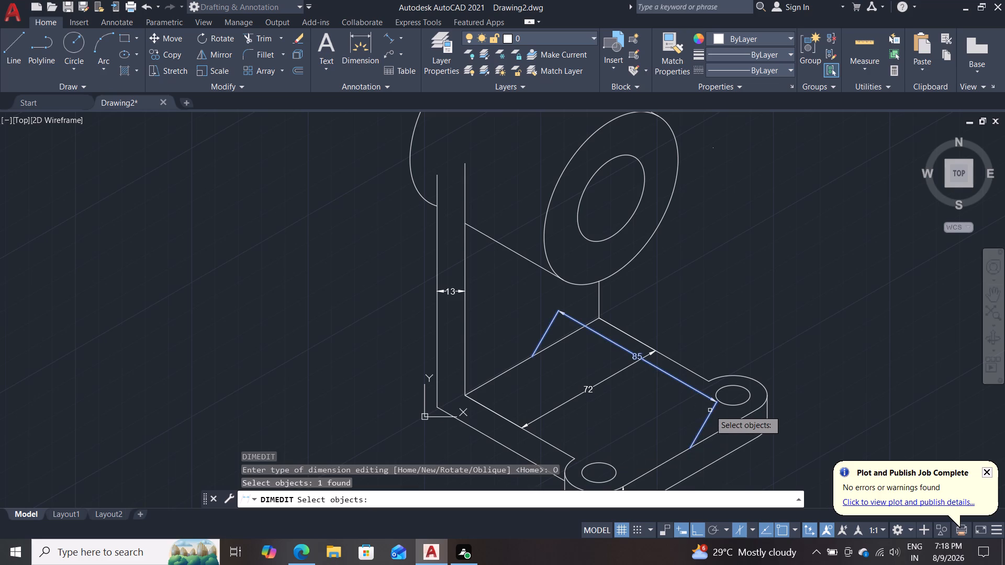
pyautogui.press('Return')
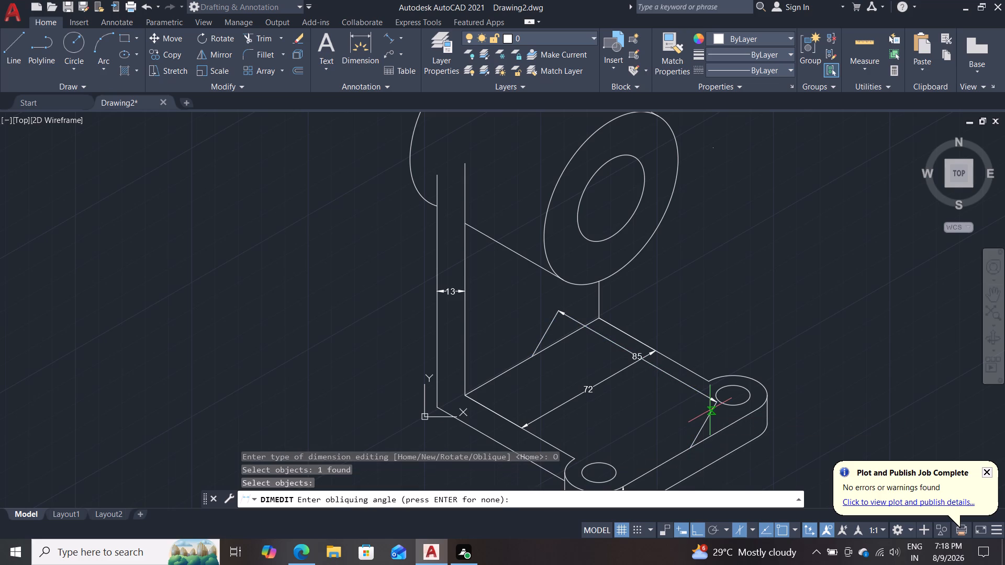
pyautogui.write('30')
pyautogui.press('Return')
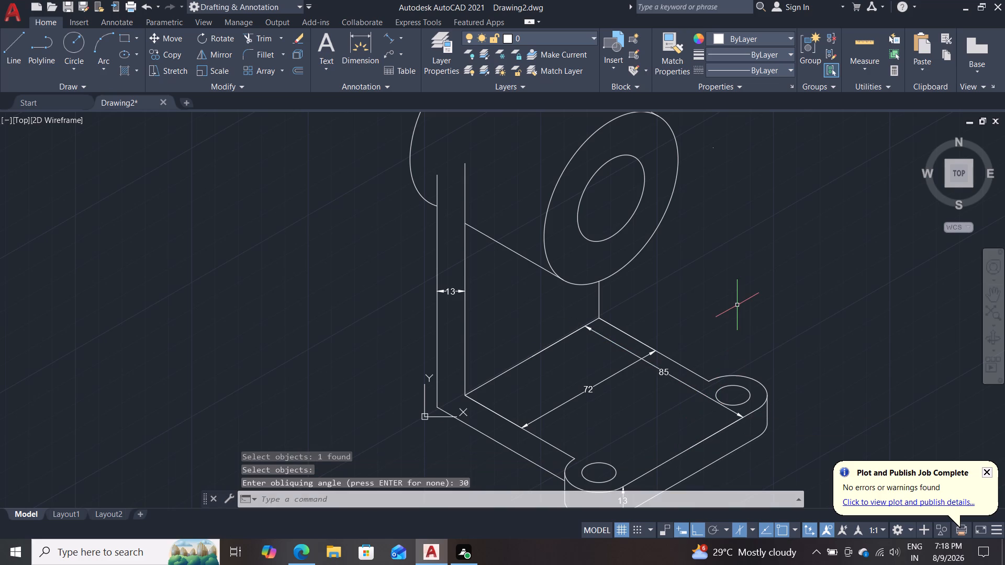
# Move the 85 dimension along the base's front edge so it runs across the middle of the base.
pyautogui.press('m')
pyautogui.press('Return')
pyautogui.click(708, 397)
pyautogui.press('Return')
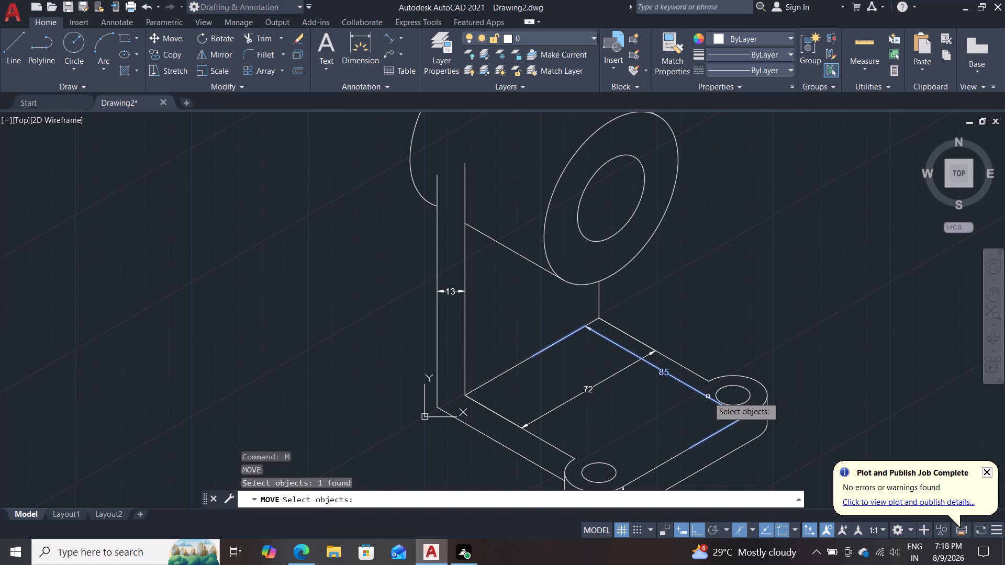
pyautogui.click(743, 418)
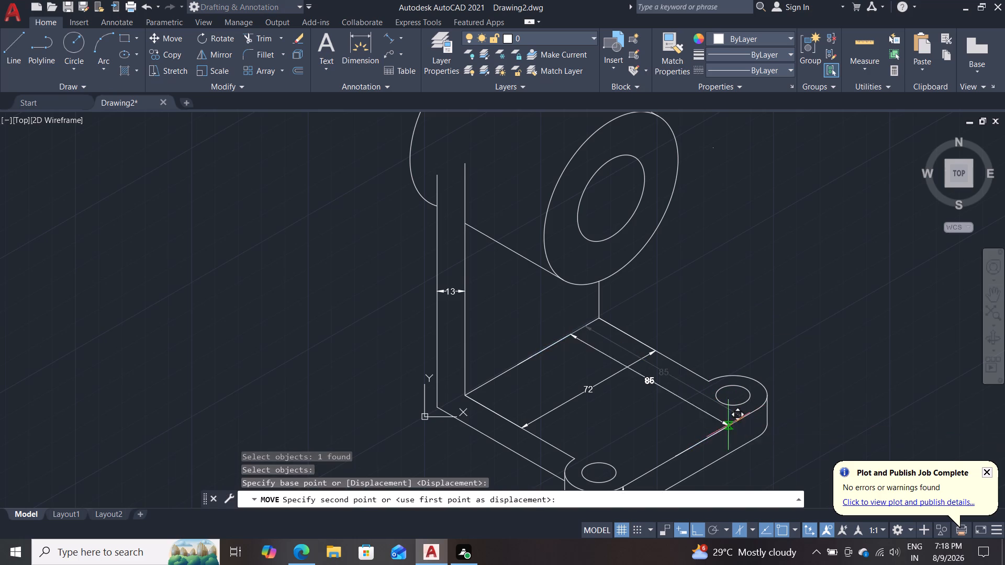
pyautogui.click(687, 461)
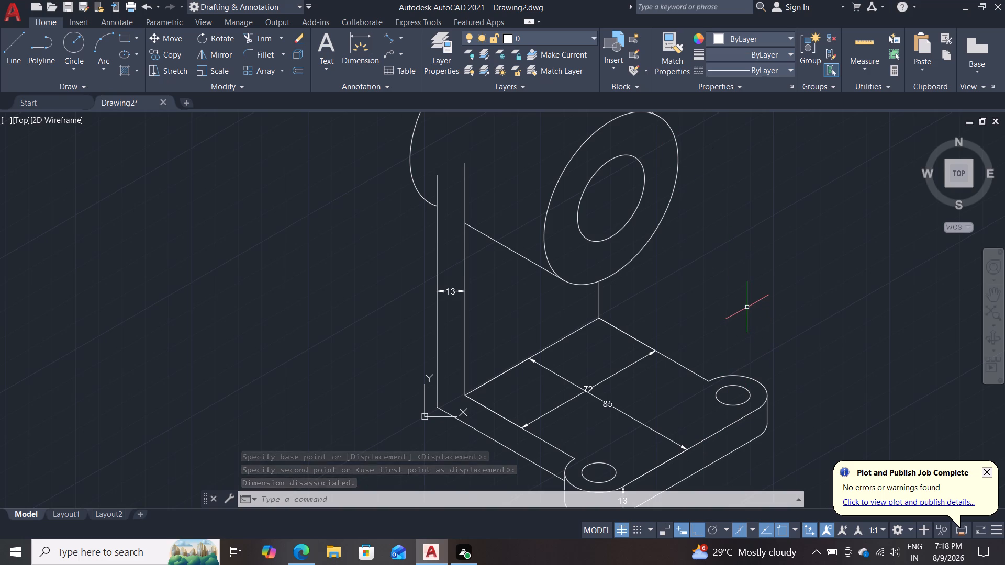
# Draw a 108 vertical line up from the midpoint of the base's lower front edge, continuing to the centre of the cylinder's bore.
pyautogui.scroll(-1, 747, 307)
pyautogui.scroll(1, 747, 307)
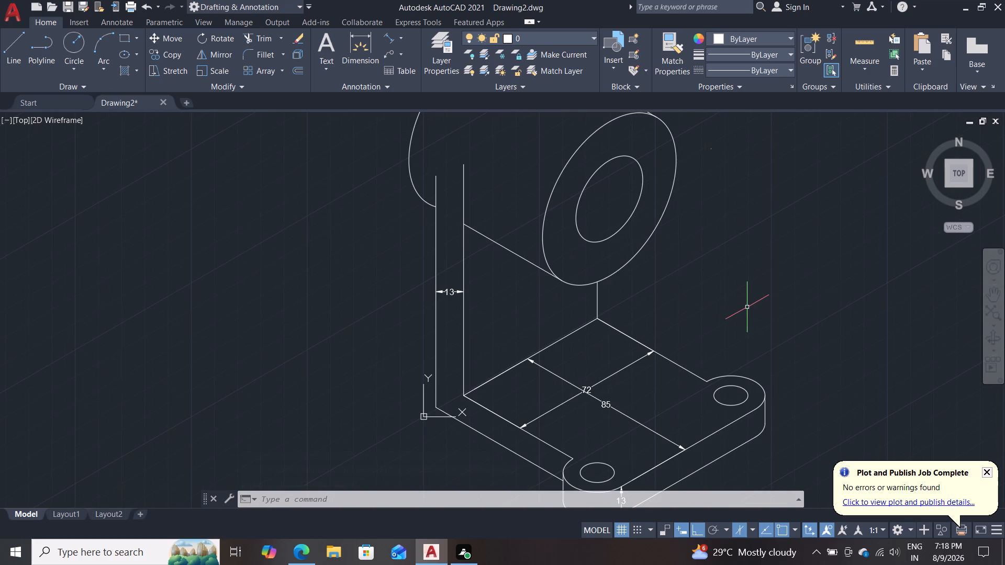
pyautogui.scroll(-2, 711, 301)
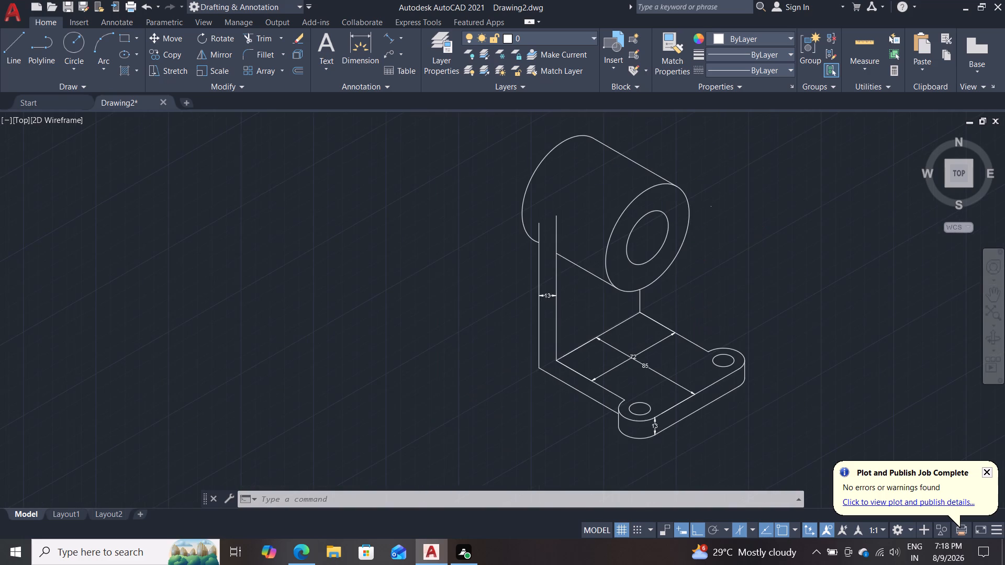
pyautogui.scroll(2, 711, 301)
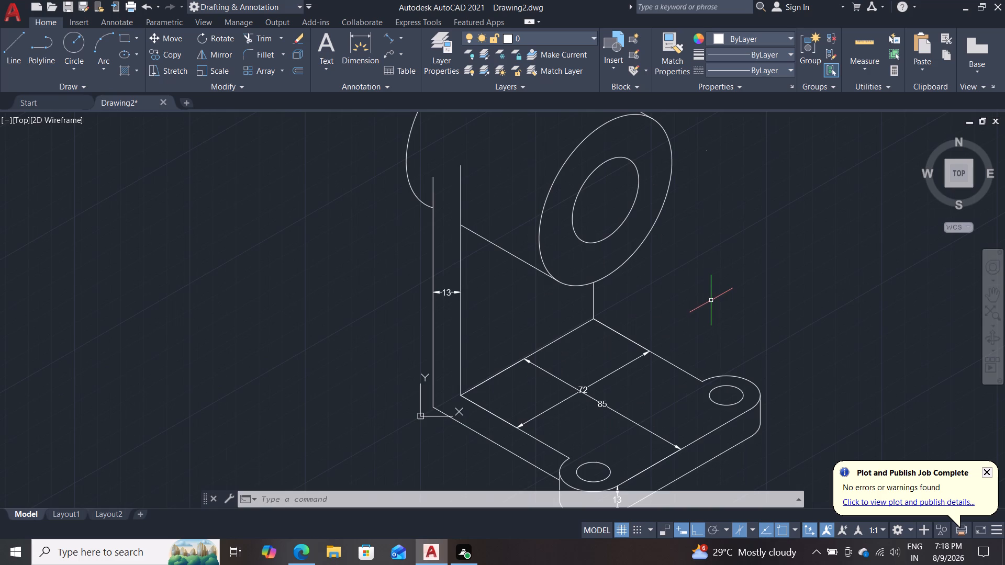
pyautogui.moveTo(718, 293); pyautogui.dragTo(757, 262, button='middle')
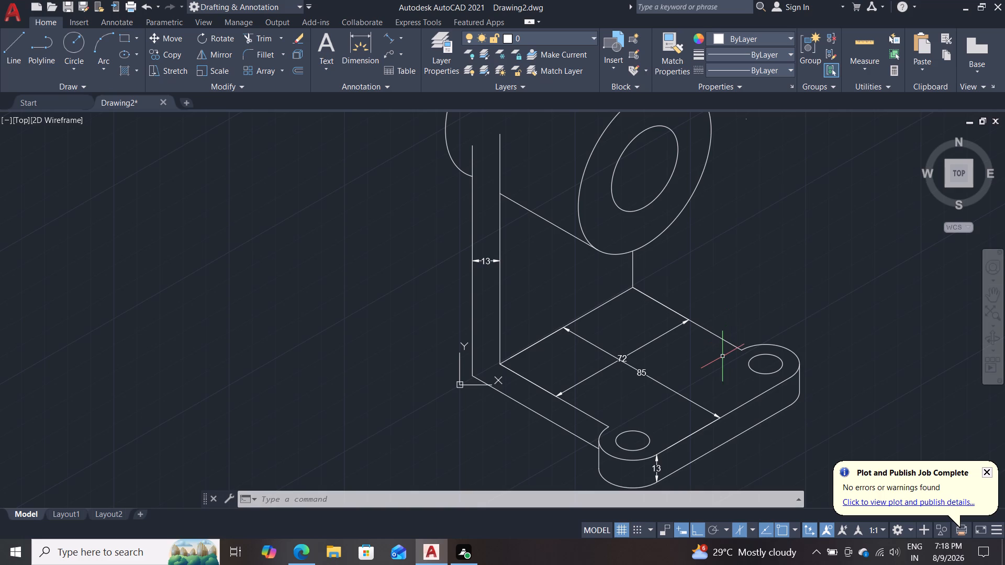
pyautogui.press('l')
pyautogui.press('Return')
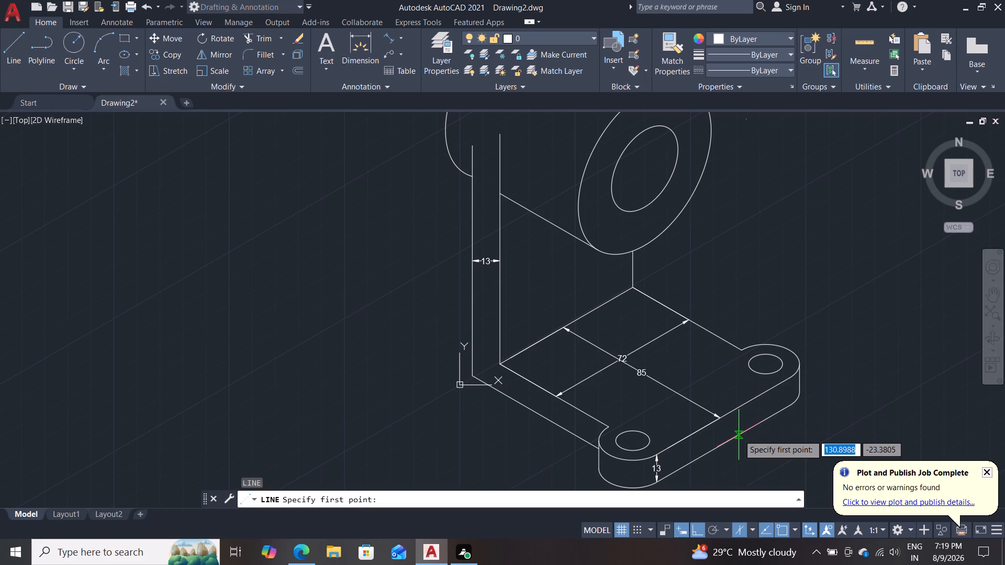
pyautogui.click(721, 445)
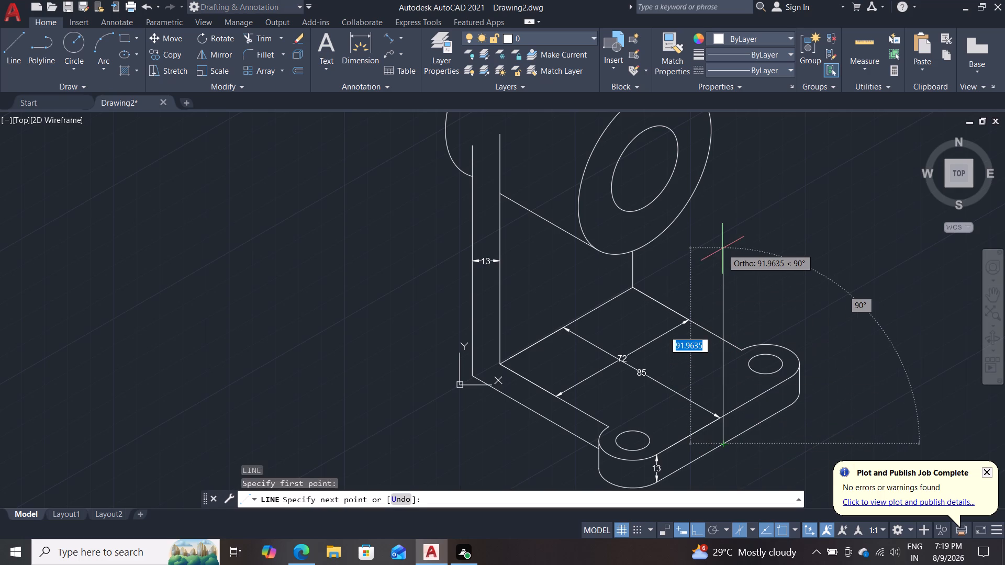
pyautogui.write('108')
pyautogui.press('Return')
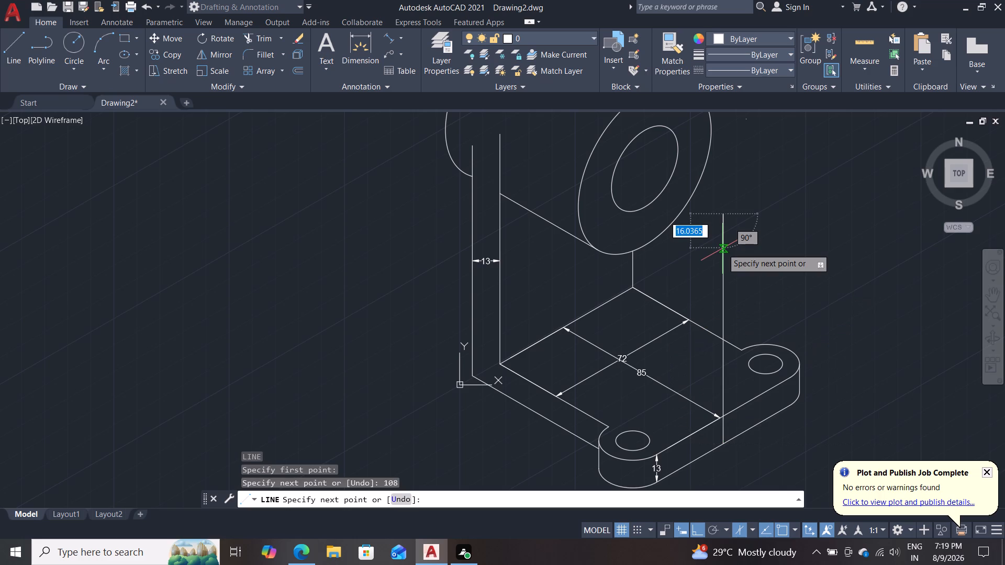
pyautogui.click(641, 167)
pyautogui.press('Escape')
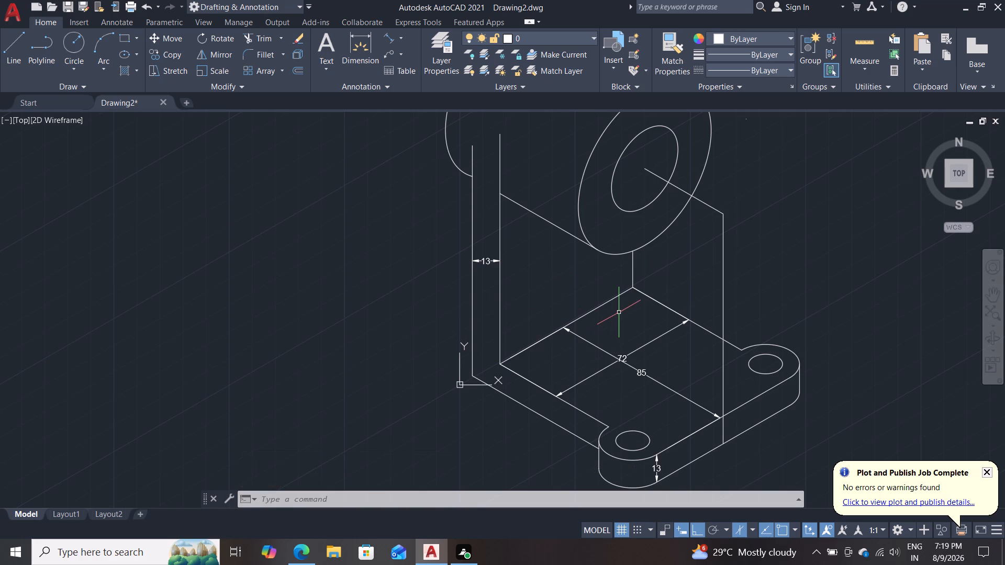
# Add an aligned dimension to the vertical construction line, offset horizontally towards the far lug.
pyautogui.click(391, 44)
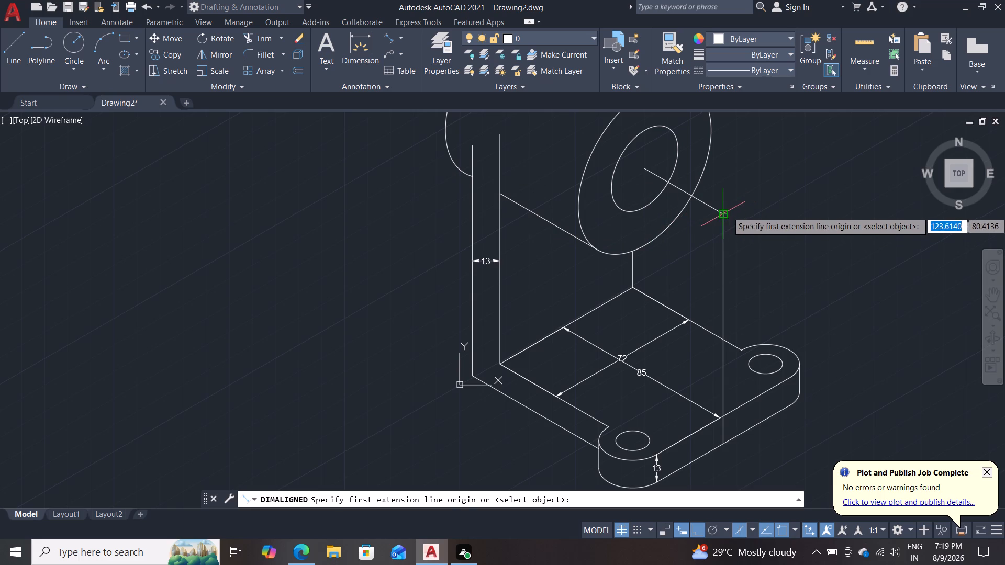
pyautogui.click(727, 211)
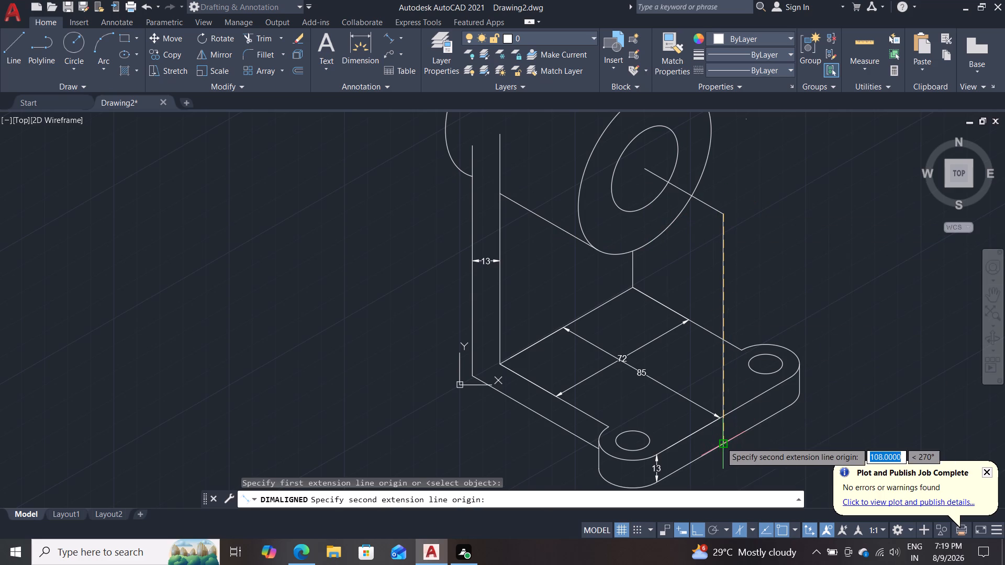
pyautogui.click(721, 442)
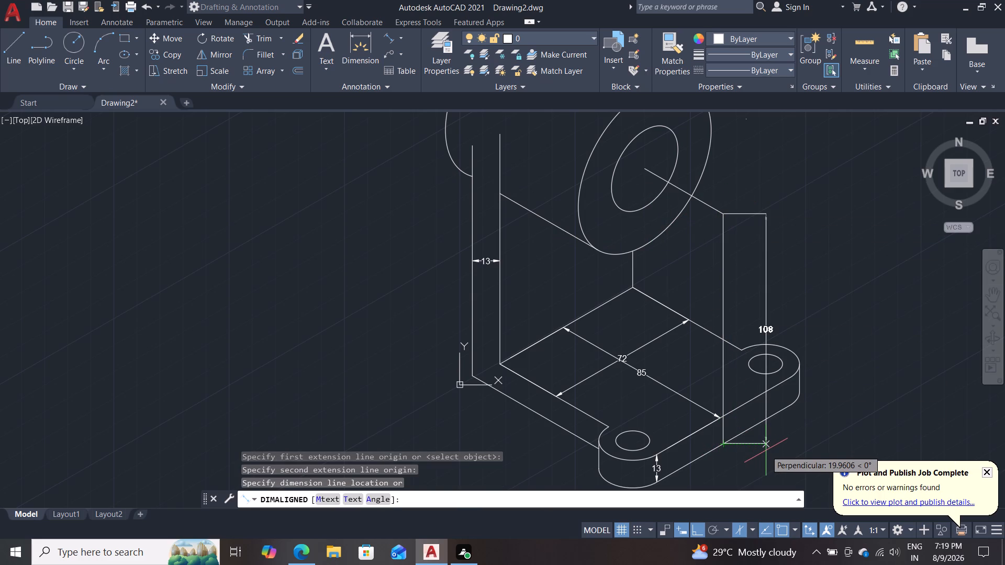
pyautogui.click(766, 450)
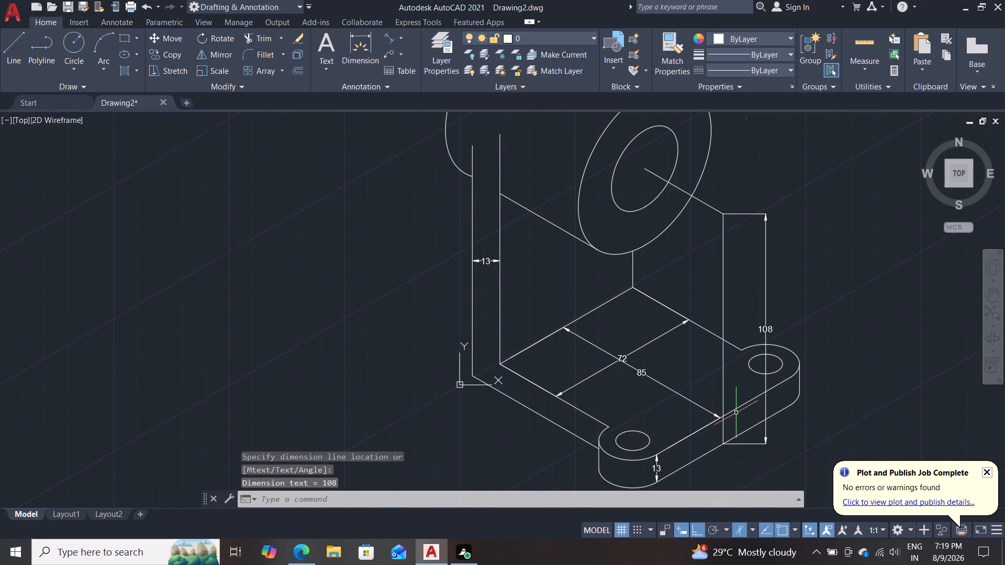
# Delete the vertical construction line, keeping its height dimension and the line to the bore centre.
pyautogui.click(724, 342)
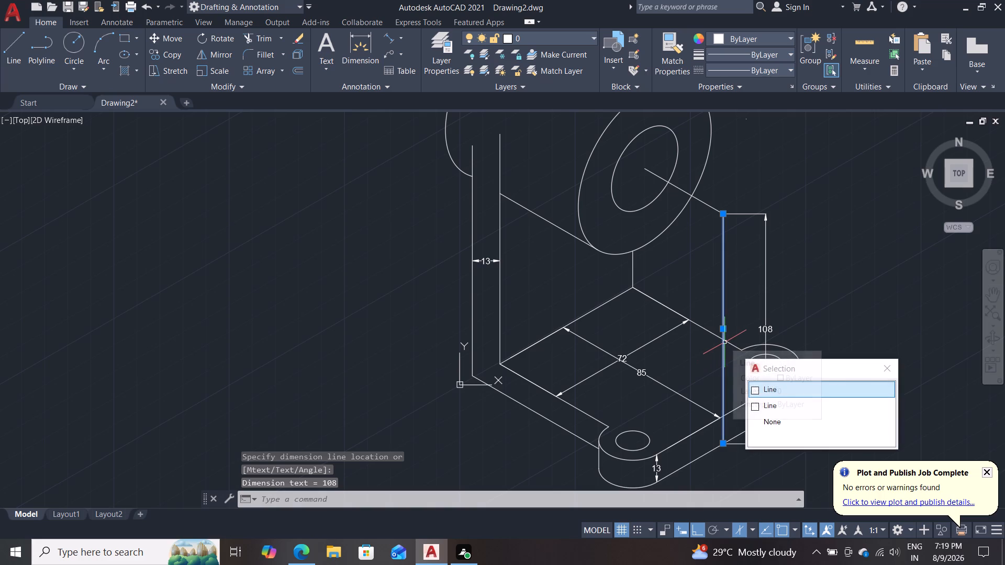
pyautogui.press('Delete')
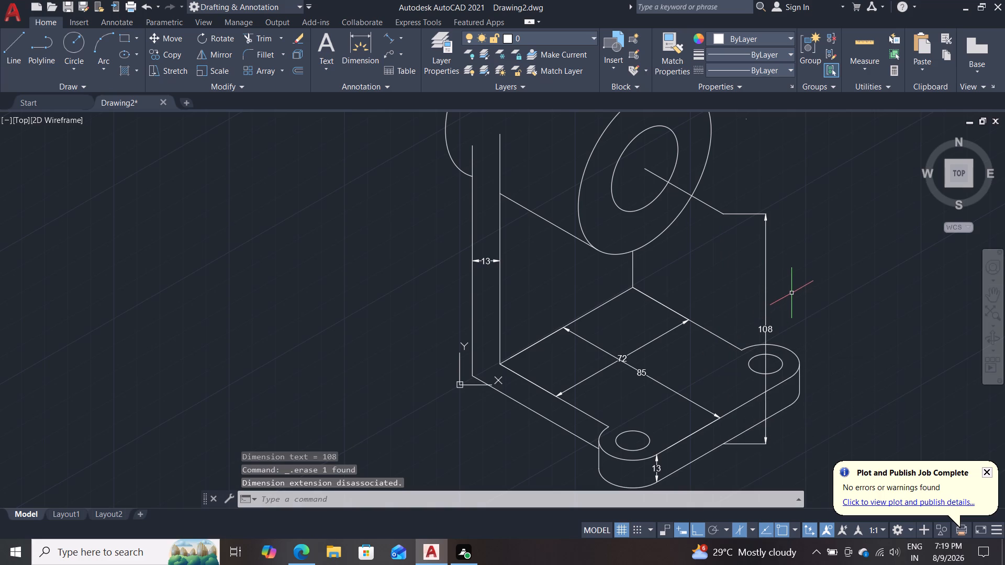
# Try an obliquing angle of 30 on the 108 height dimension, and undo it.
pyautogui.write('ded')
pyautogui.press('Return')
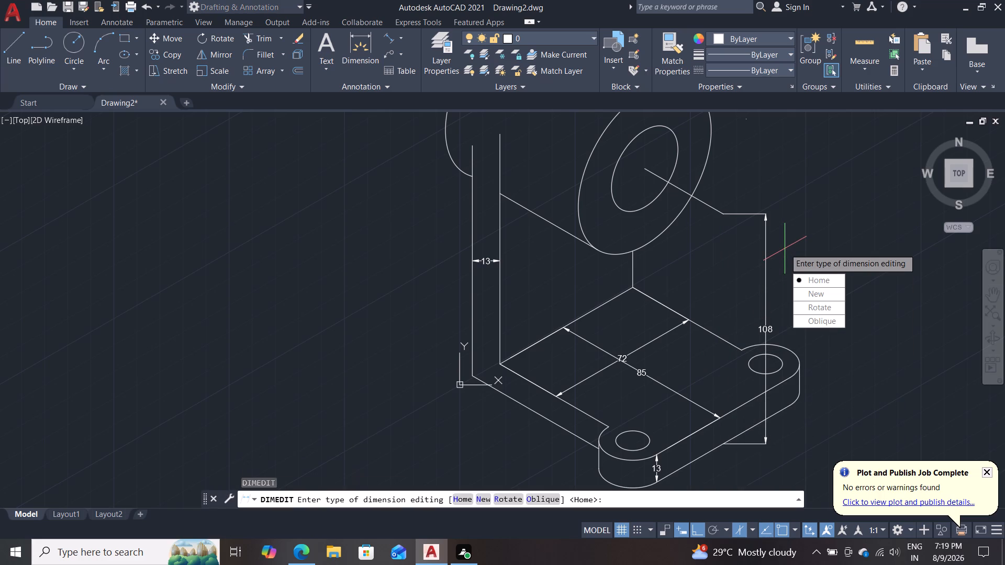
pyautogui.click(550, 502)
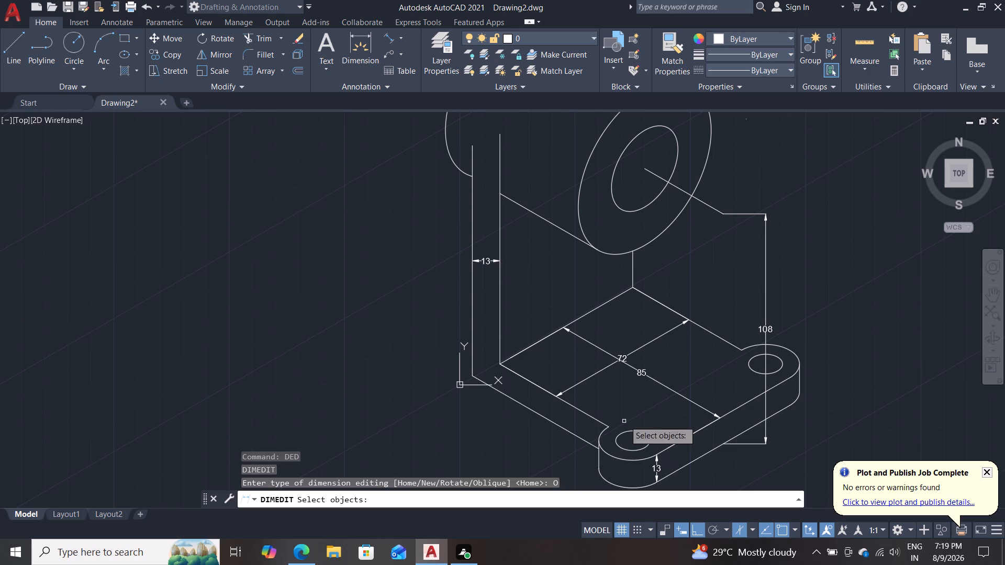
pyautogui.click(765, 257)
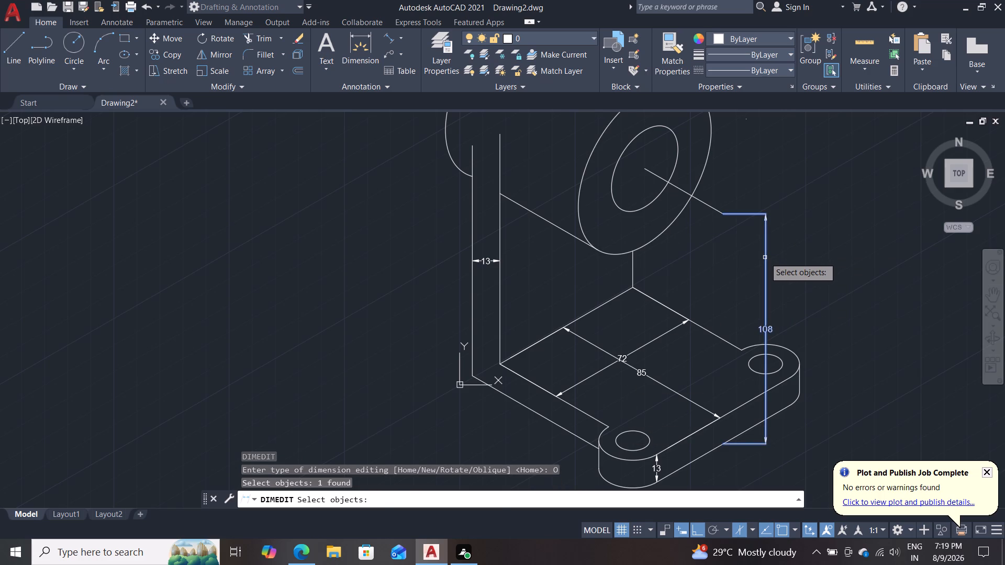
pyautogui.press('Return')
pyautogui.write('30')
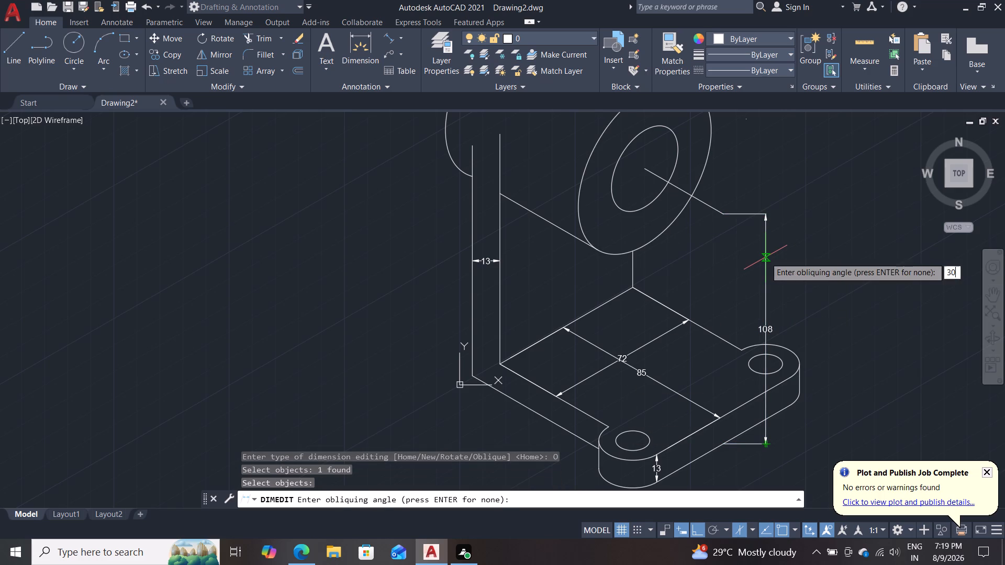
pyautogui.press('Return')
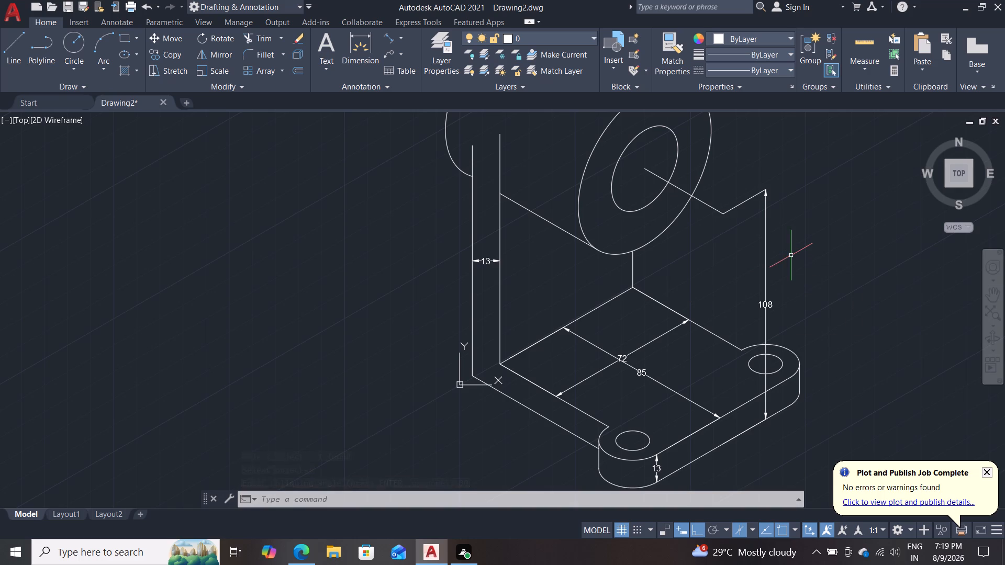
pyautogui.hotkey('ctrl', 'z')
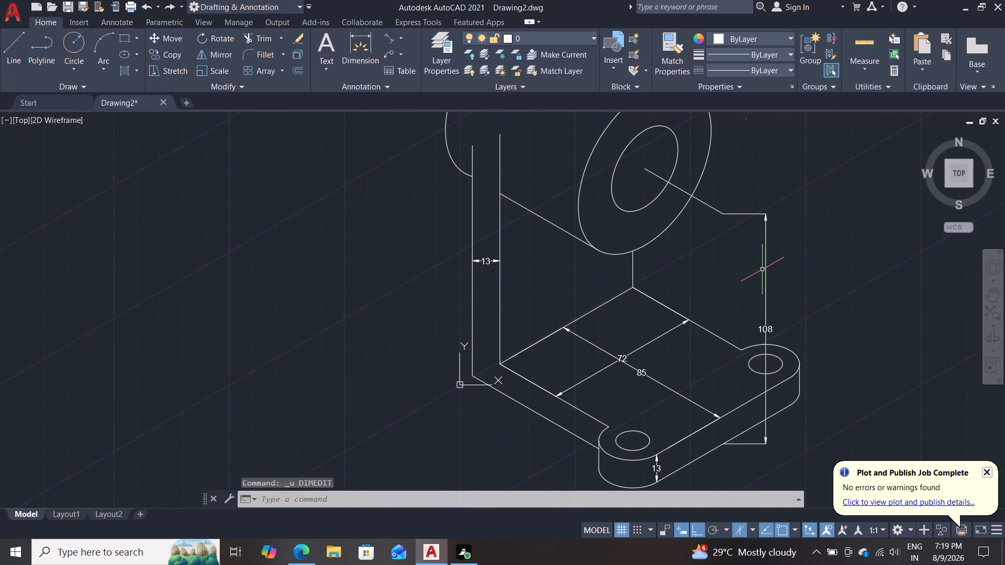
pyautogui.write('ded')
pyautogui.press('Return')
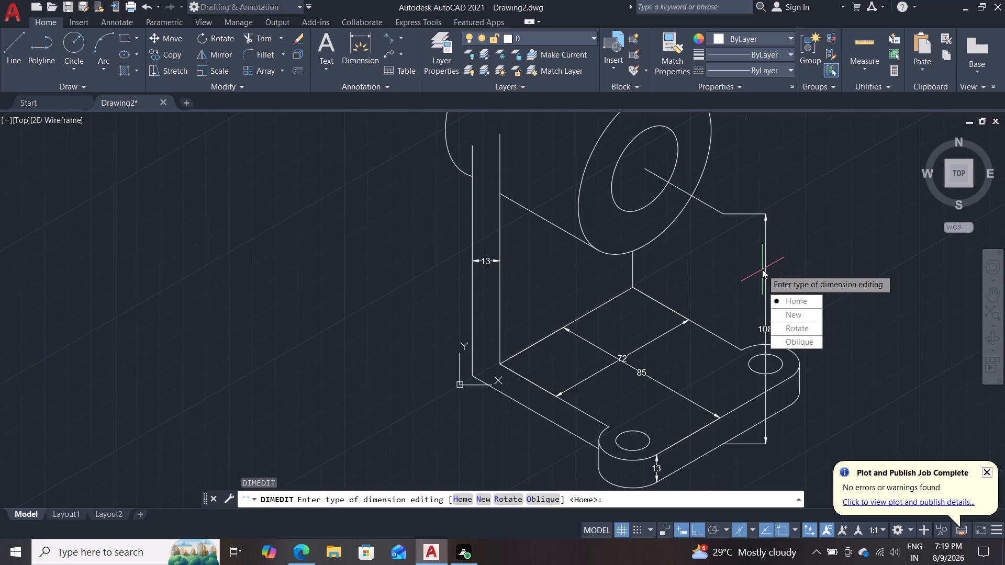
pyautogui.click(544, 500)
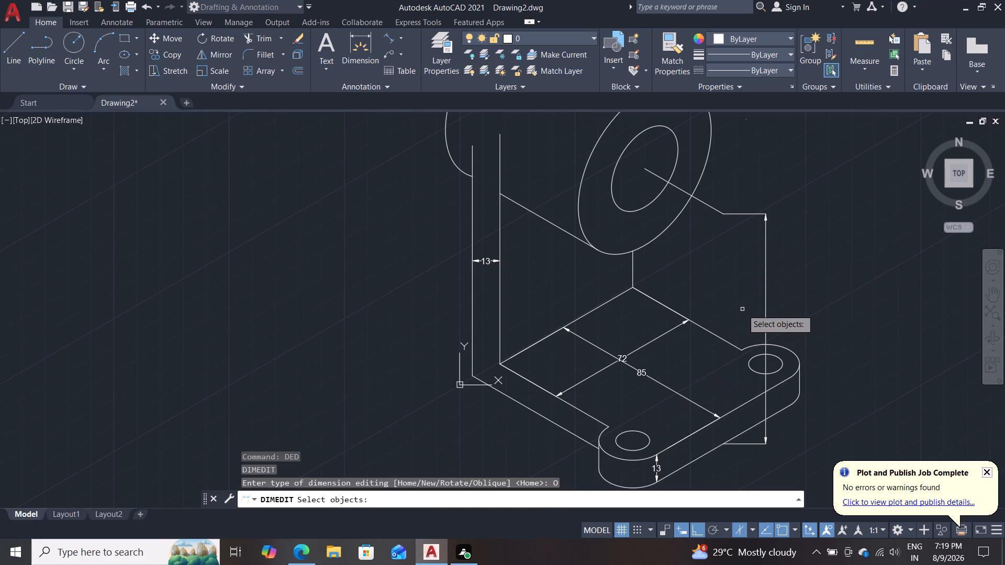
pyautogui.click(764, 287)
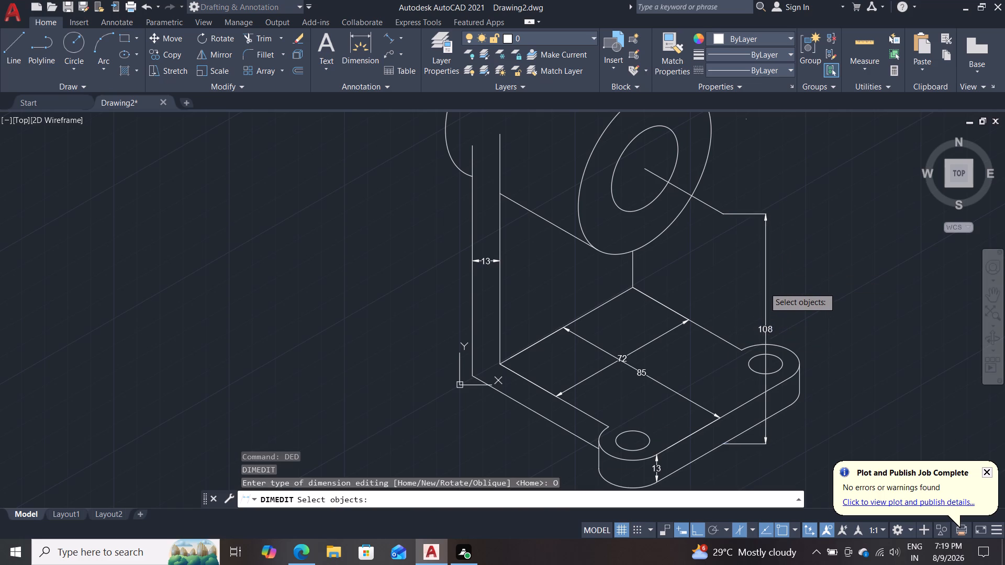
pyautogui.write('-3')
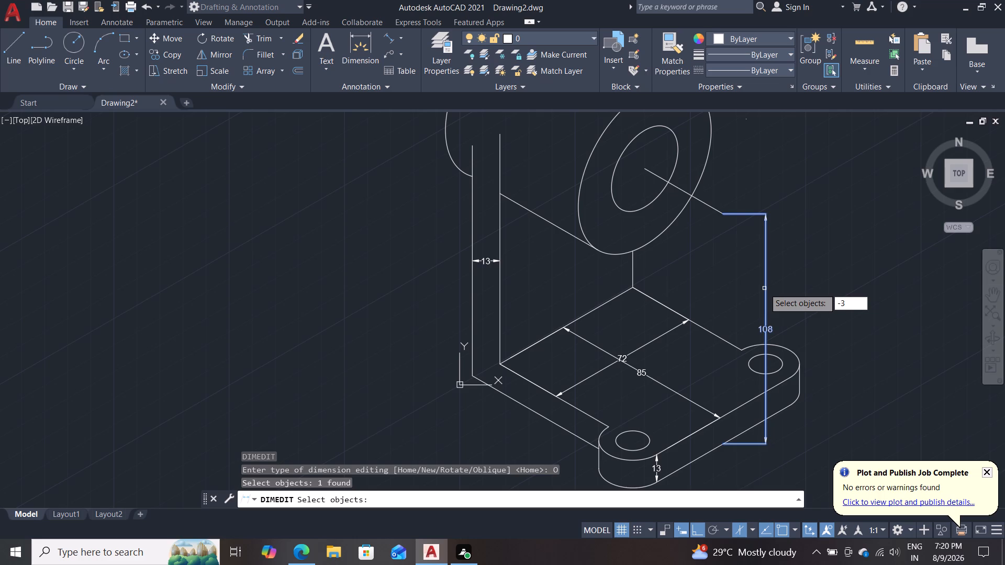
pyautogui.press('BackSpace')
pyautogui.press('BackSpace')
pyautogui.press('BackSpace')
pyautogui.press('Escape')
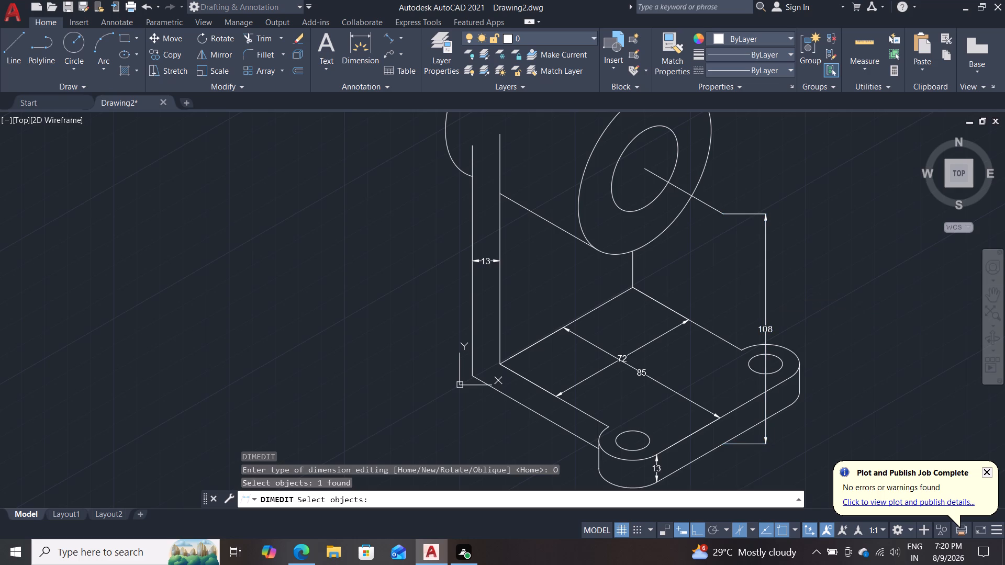
# Oblique the 108 height dimension by an angle of -30.
pyautogui.write('ded')
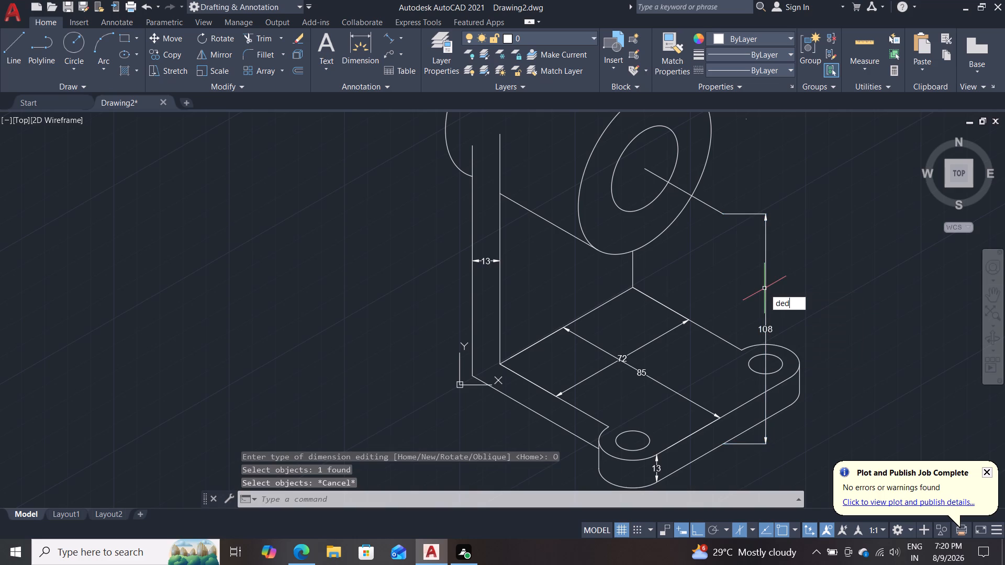
pyautogui.press('Return')
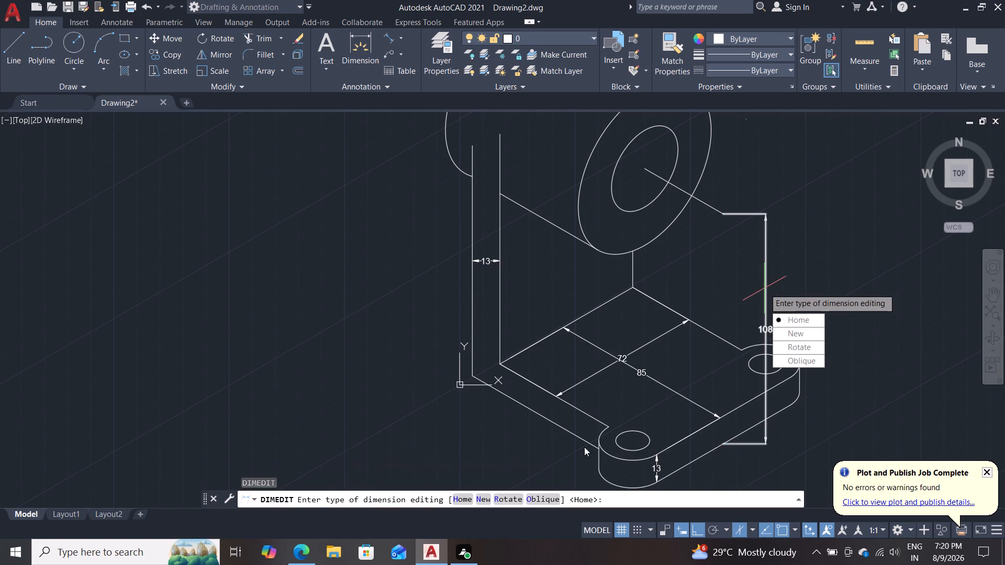
pyautogui.click(553, 501)
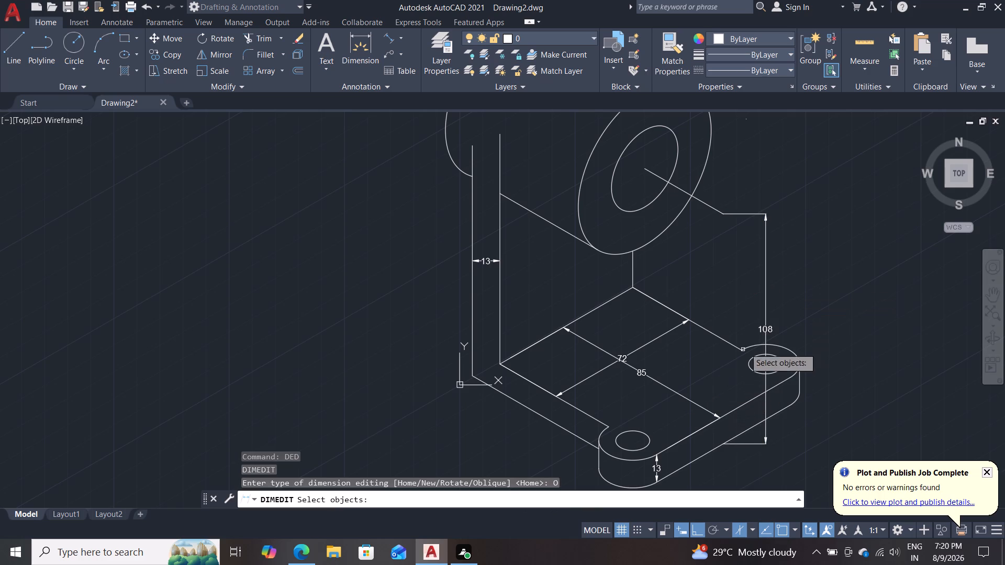
pyautogui.click(765, 300)
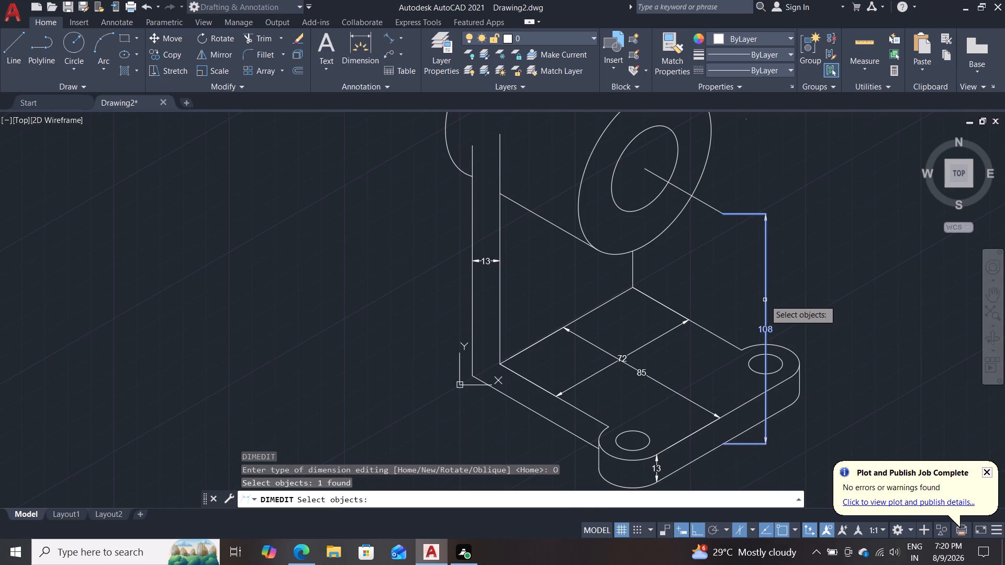
pyautogui.press('Return')
pyautogui.write('-30')
pyautogui.press('Return')
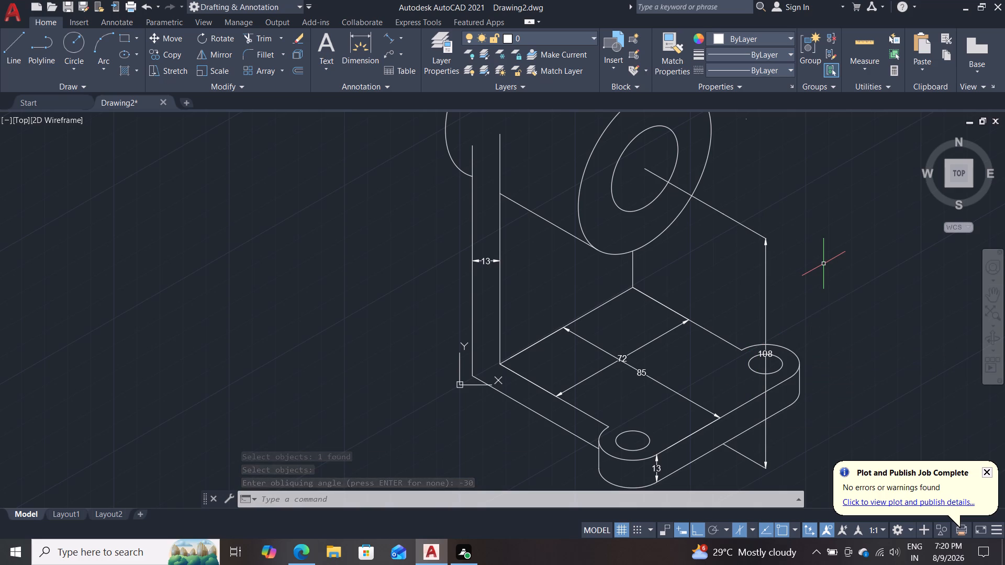
# Load the ACAD_ISO03W100 (ISO dash space) linetype into the drawing from acad.lin.
pyautogui.scroll(-1, 823, 264)
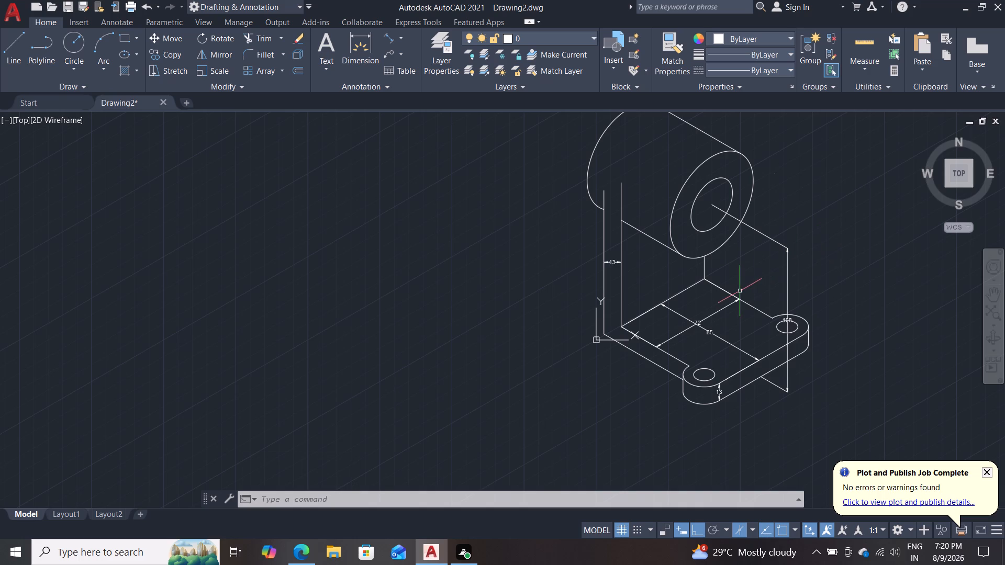
pyautogui.click(755, 233)
pyautogui.moveTo(771, 225); pyautogui.dragTo(766, 225)
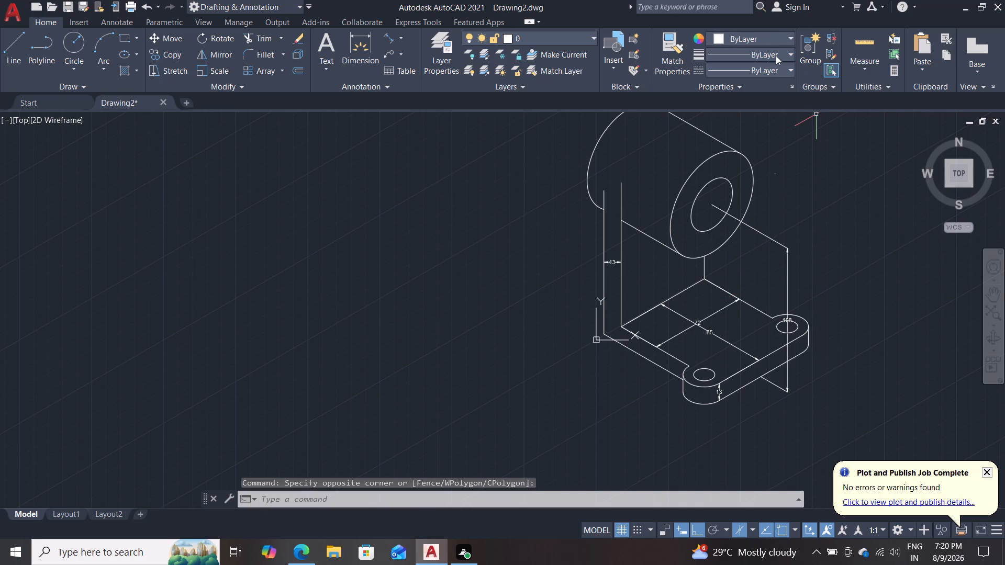
pyautogui.click(778, 58)
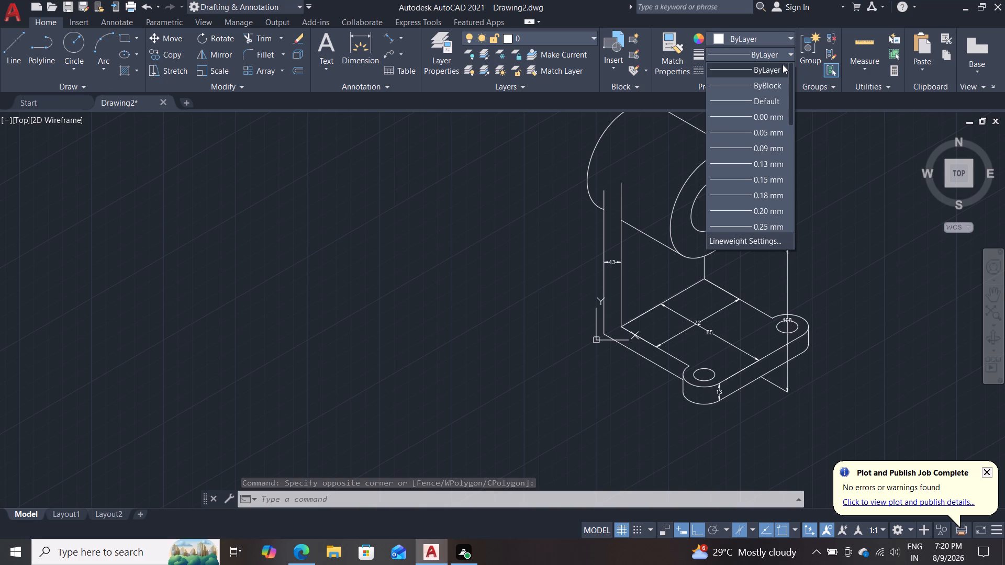
pyautogui.click(785, 56)
pyautogui.click(781, 75)
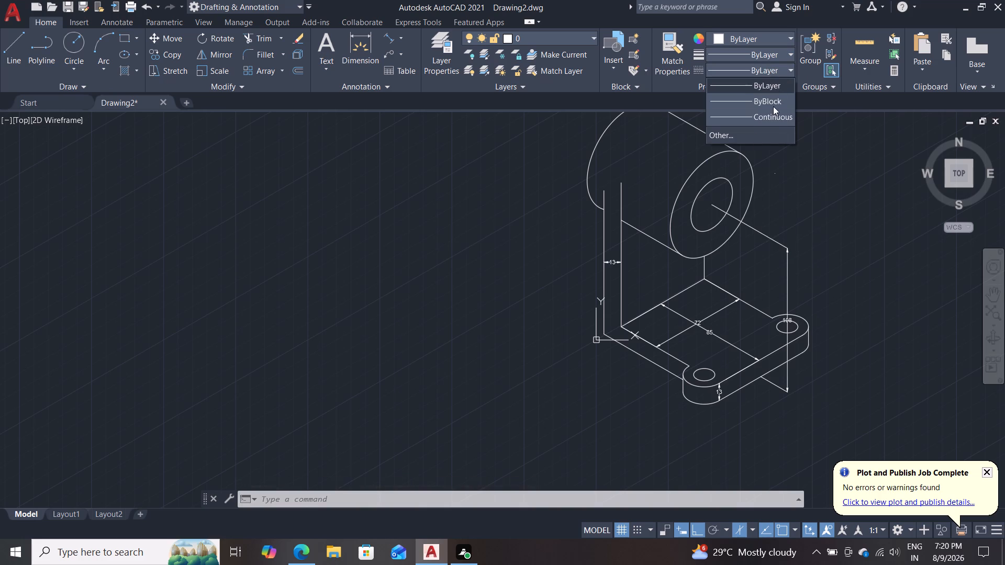
pyautogui.click(754, 138)
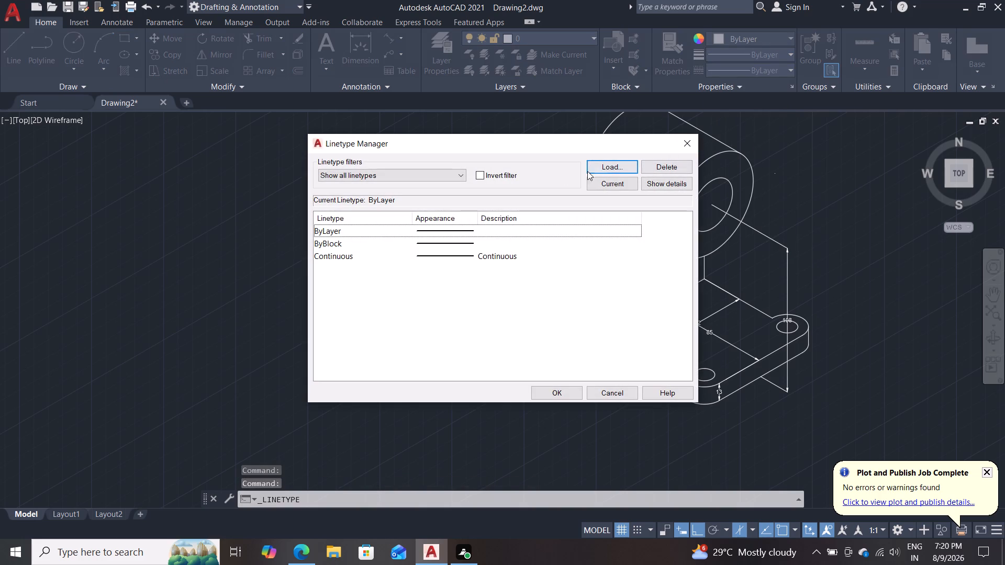
pyautogui.click(615, 170)
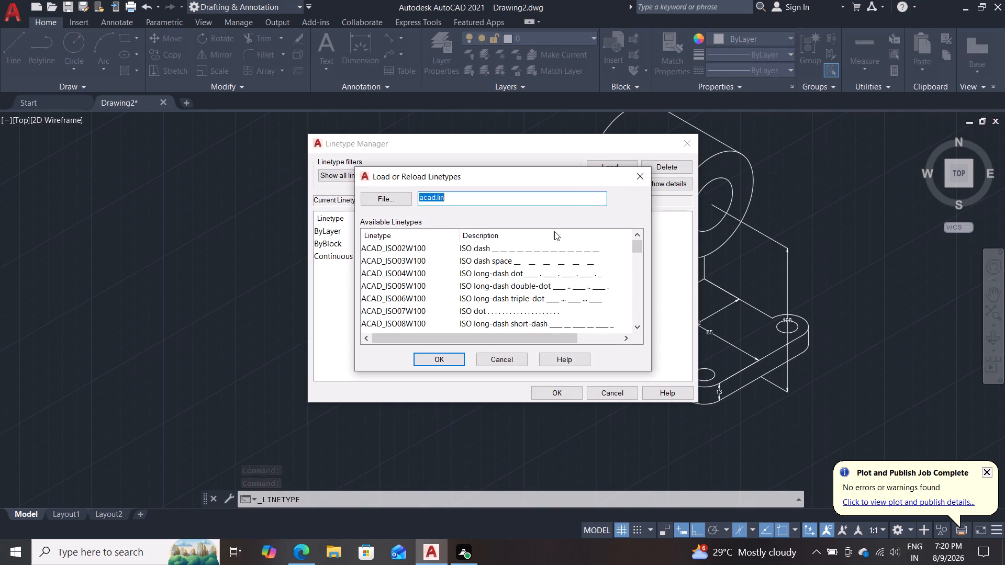
pyautogui.click(546, 264)
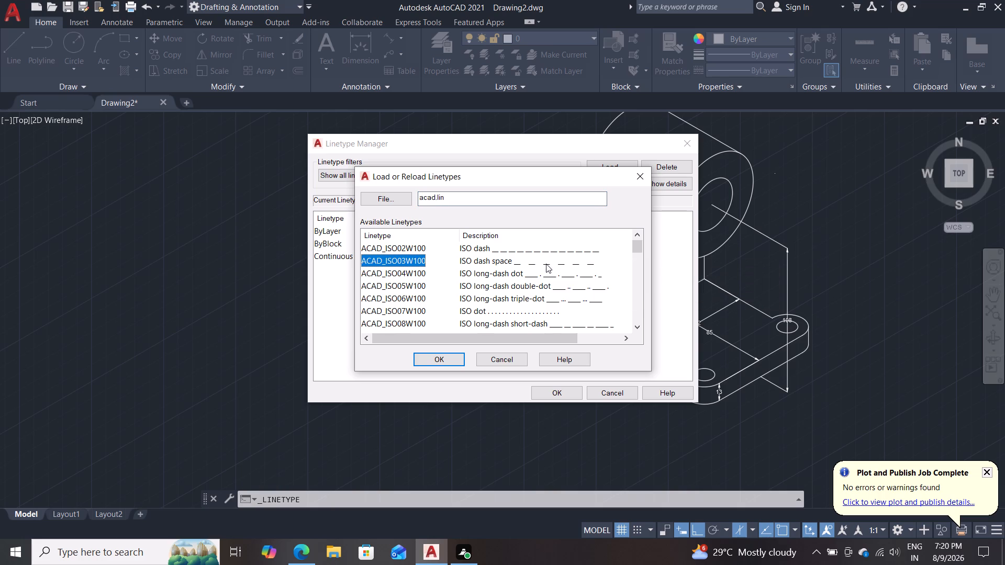
pyautogui.click(435, 358)
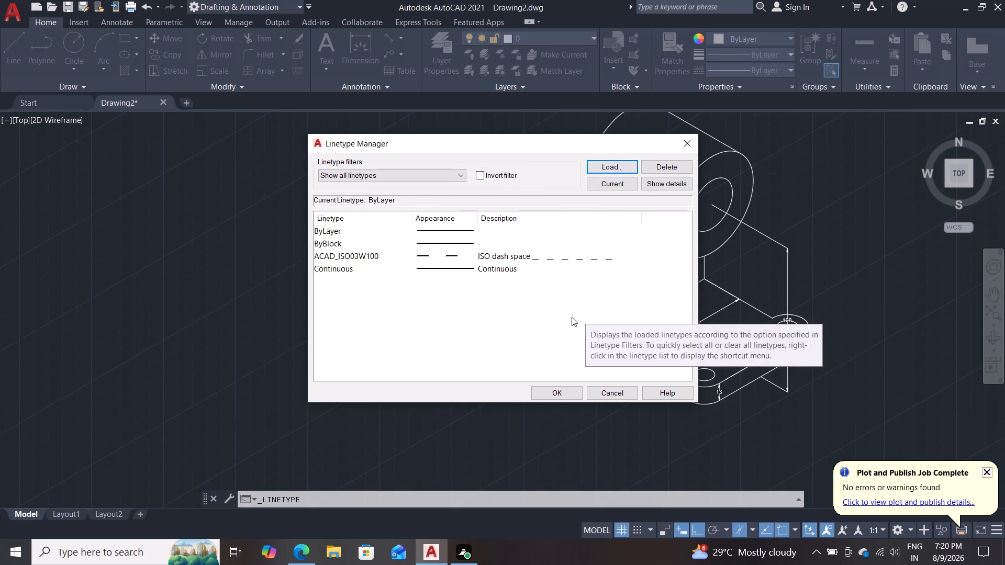
pyautogui.click(578, 259)
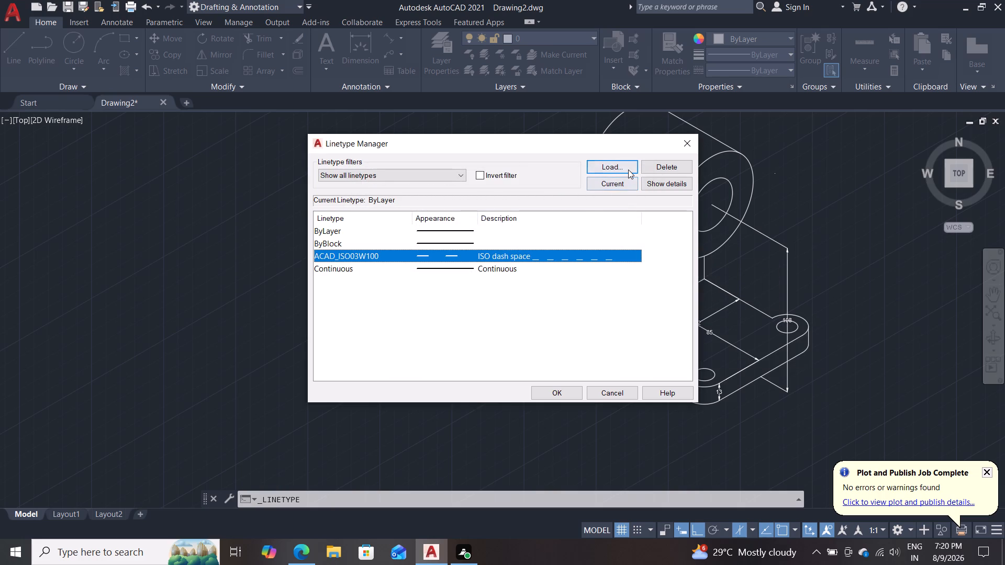
pyautogui.click(628, 169)
pyautogui.click(636, 179)
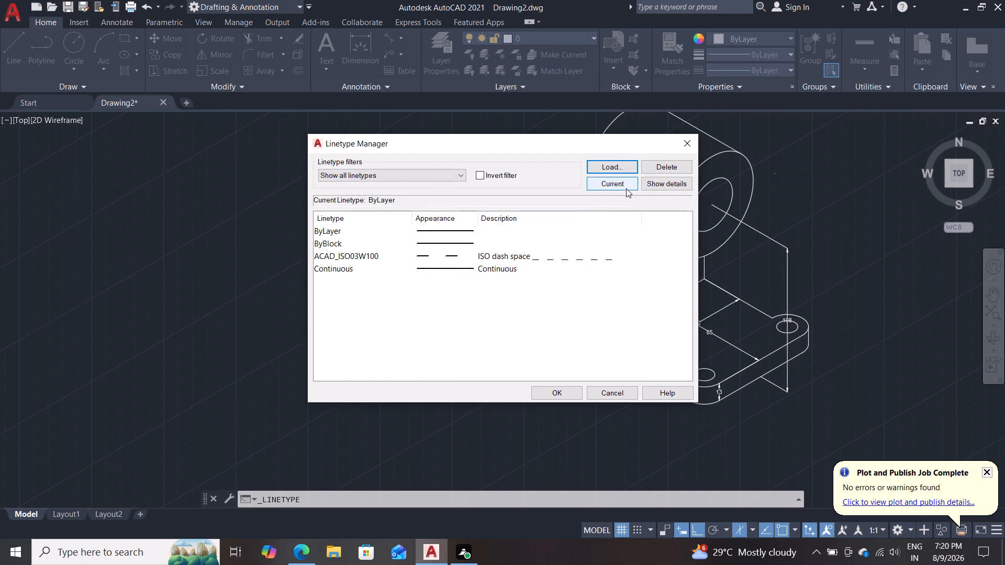
pyautogui.click(569, 389)
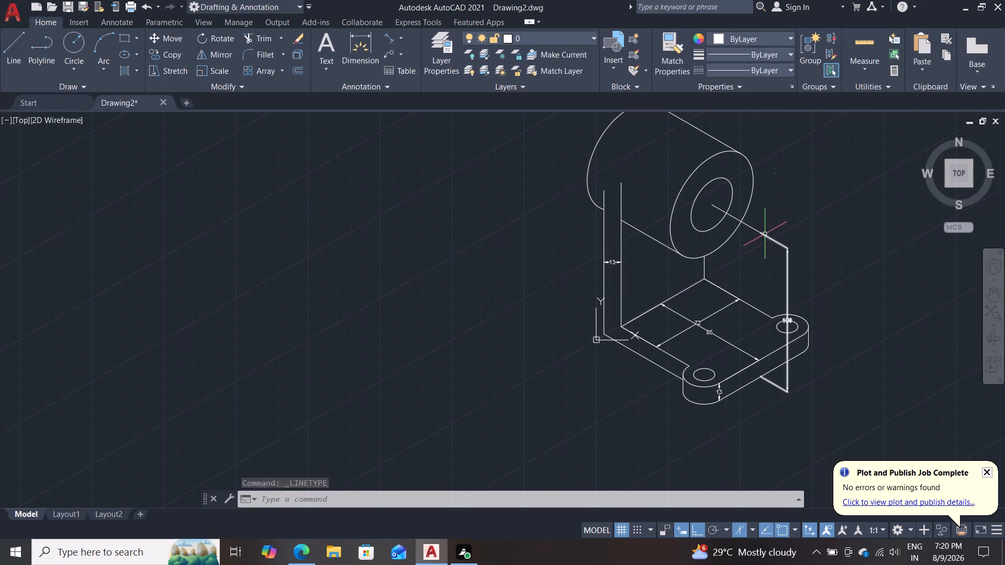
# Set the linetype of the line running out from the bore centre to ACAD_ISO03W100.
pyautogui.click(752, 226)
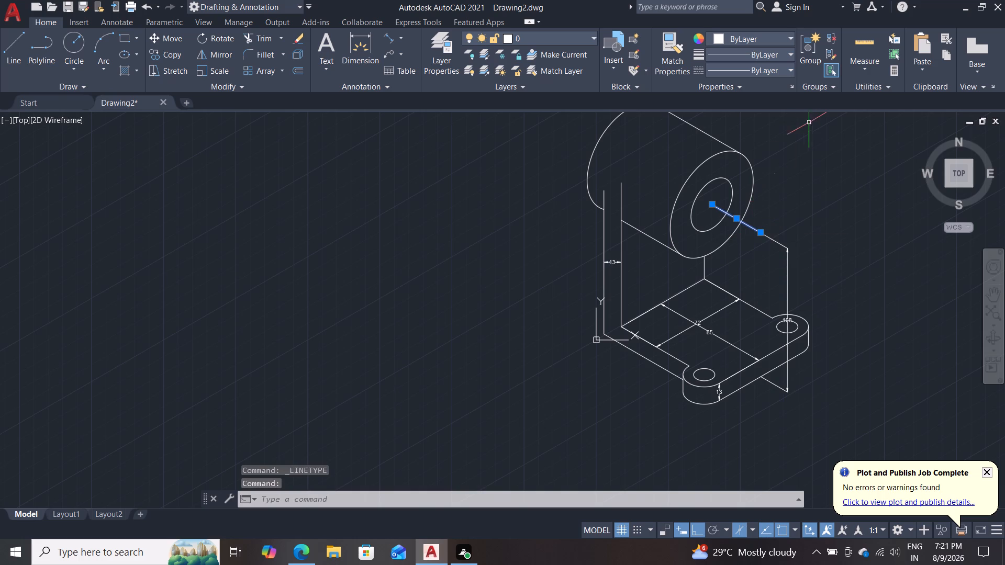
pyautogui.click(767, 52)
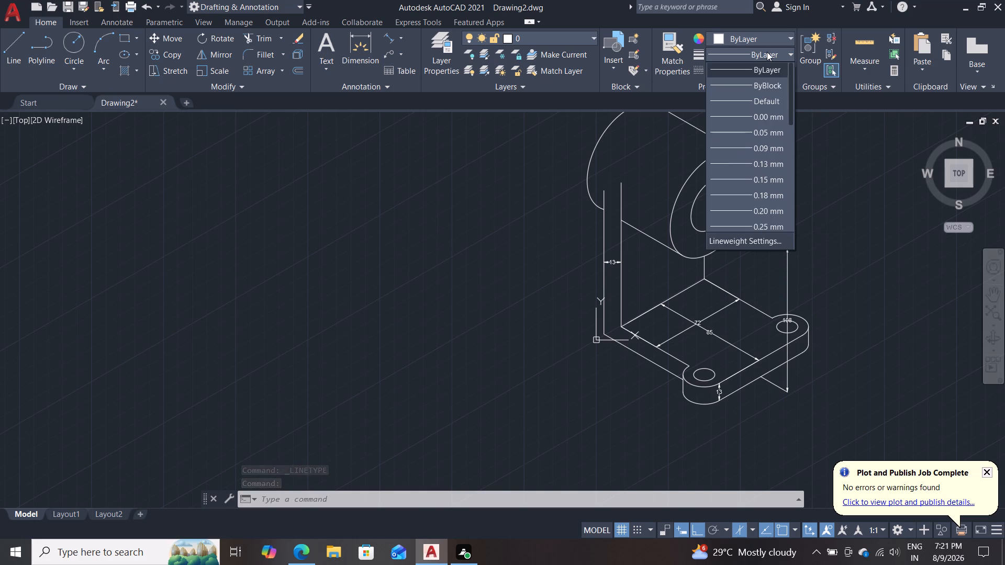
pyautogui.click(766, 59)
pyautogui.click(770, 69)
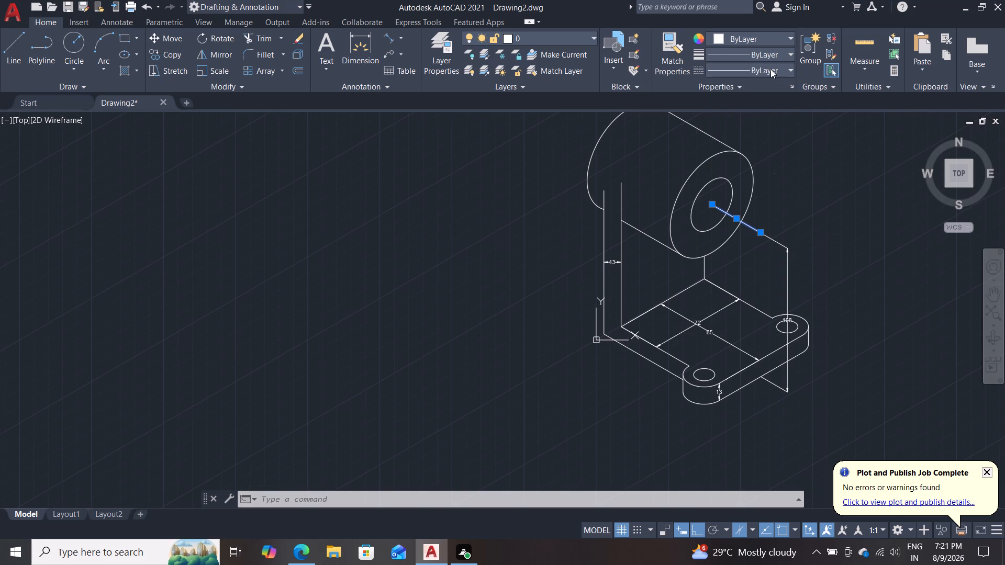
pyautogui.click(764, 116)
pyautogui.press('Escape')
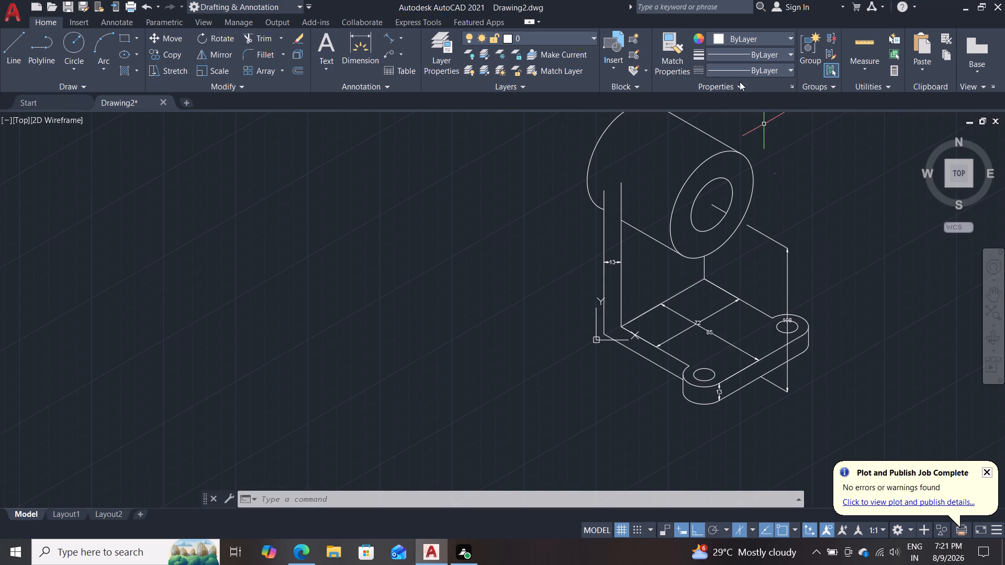
# Load the ACAD_ISO02W100 (ISO dash) linetype into the drawing from acad.lin.
pyautogui.click(769, 70)
pyautogui.click(736, 157)
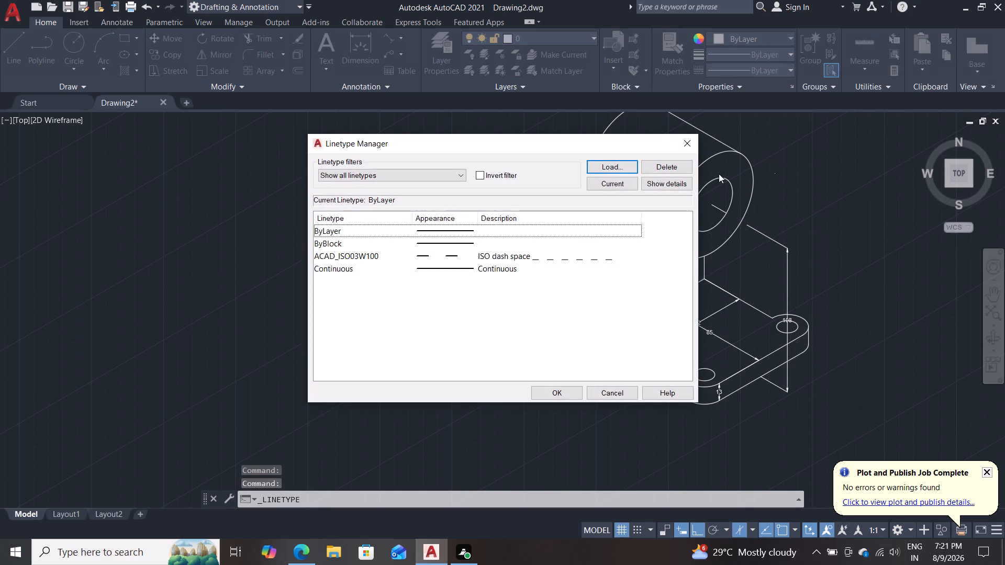
pyautogui.click(631, 164)
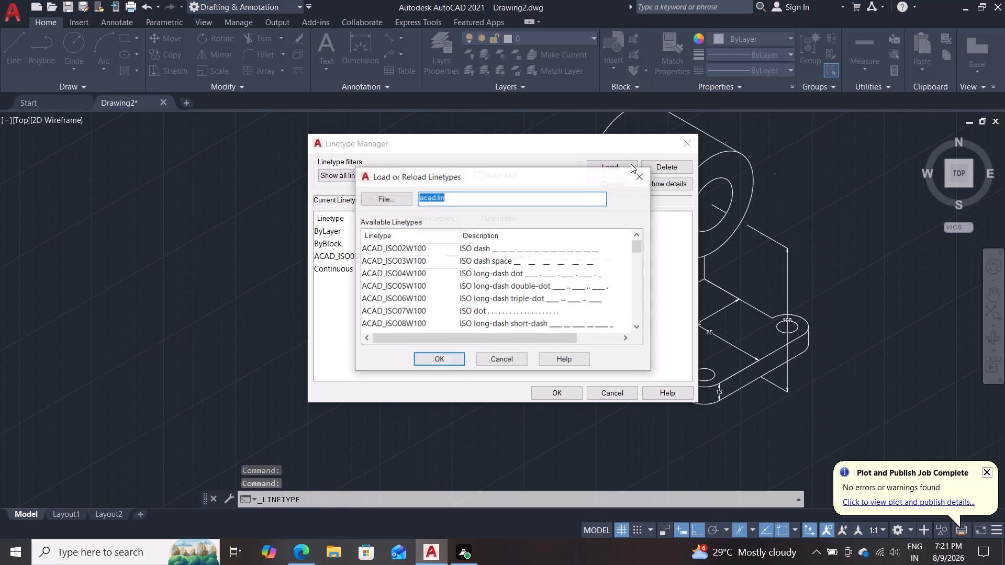
pyautogui.click(572, 253)
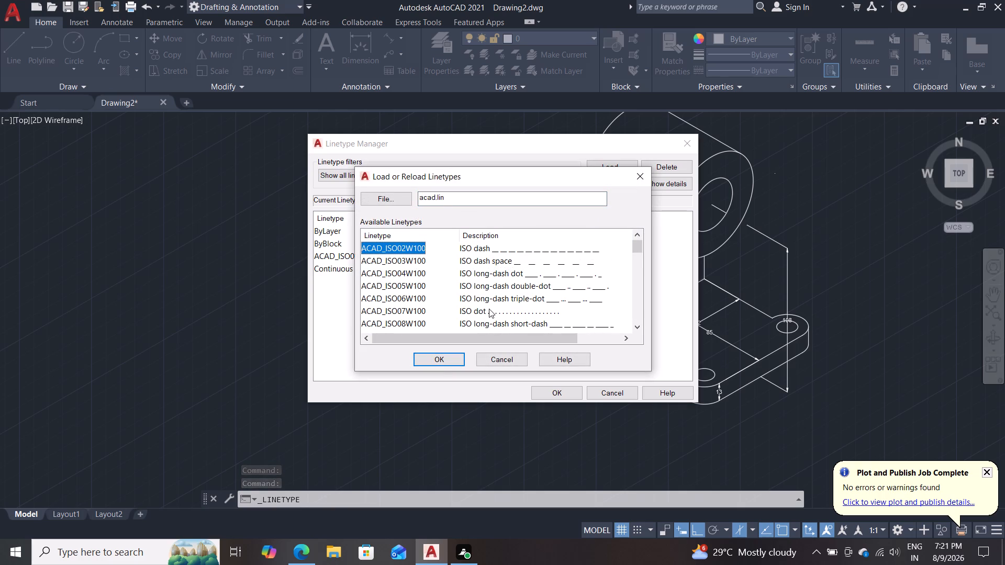
pyautogui.click(438, 362)
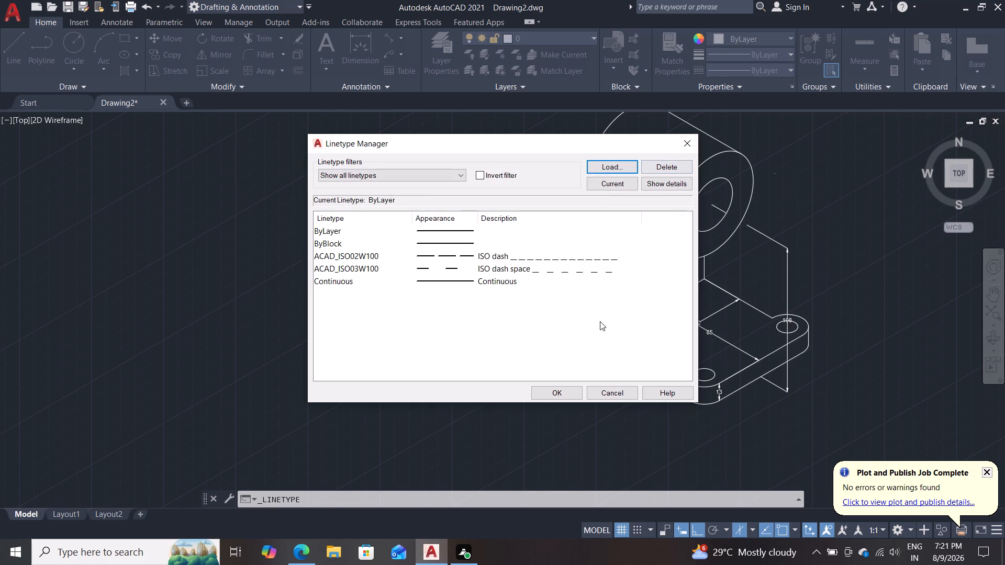
pyautogui.click(557, 393)
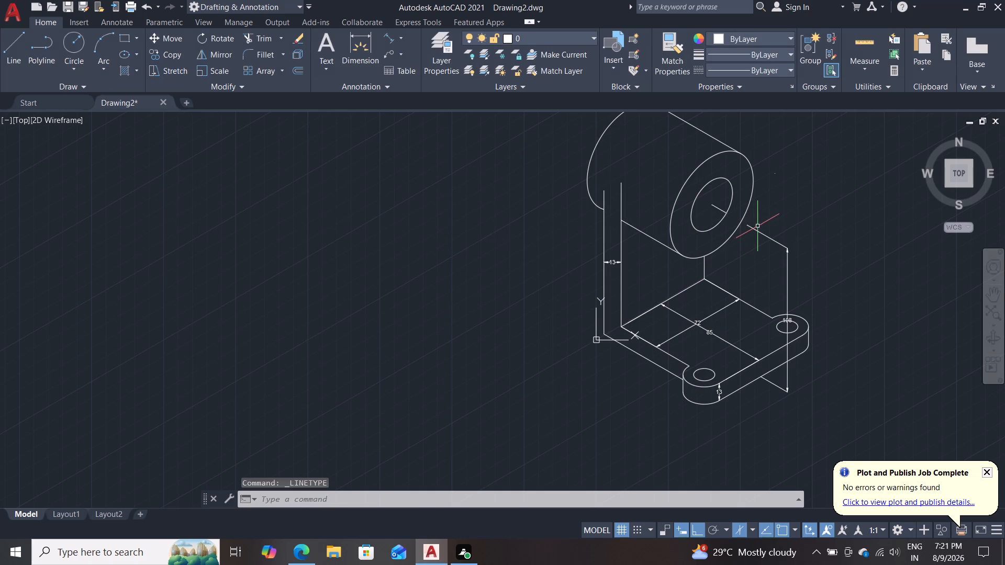
# Set the linetype of the line running out from the bore centre to ACAD_ISO02W100.
pyautogui.click(758, 229)
pyautogui.click(754, 70)
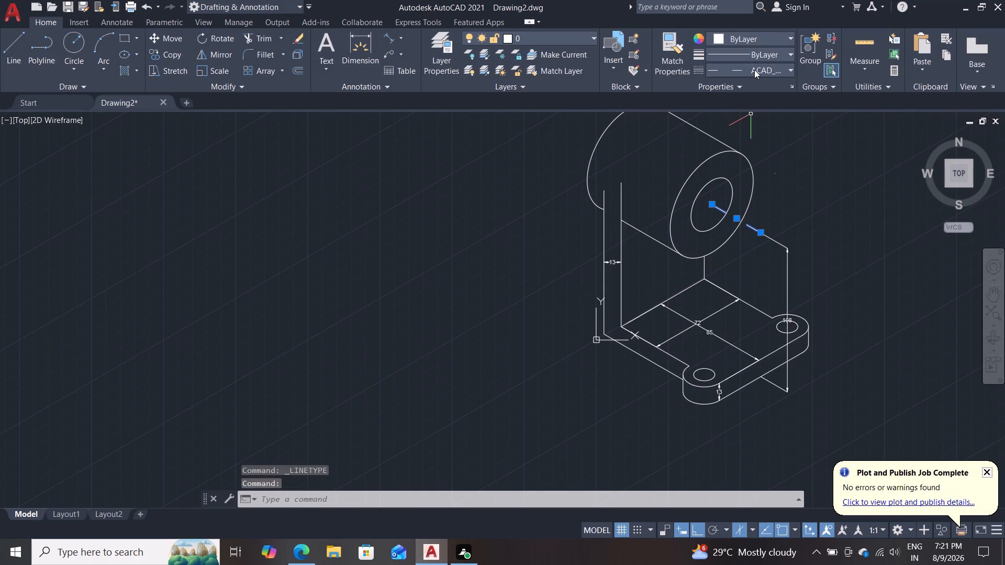
pyautogui.click(764, 112)
pyautogui.press('Escape')
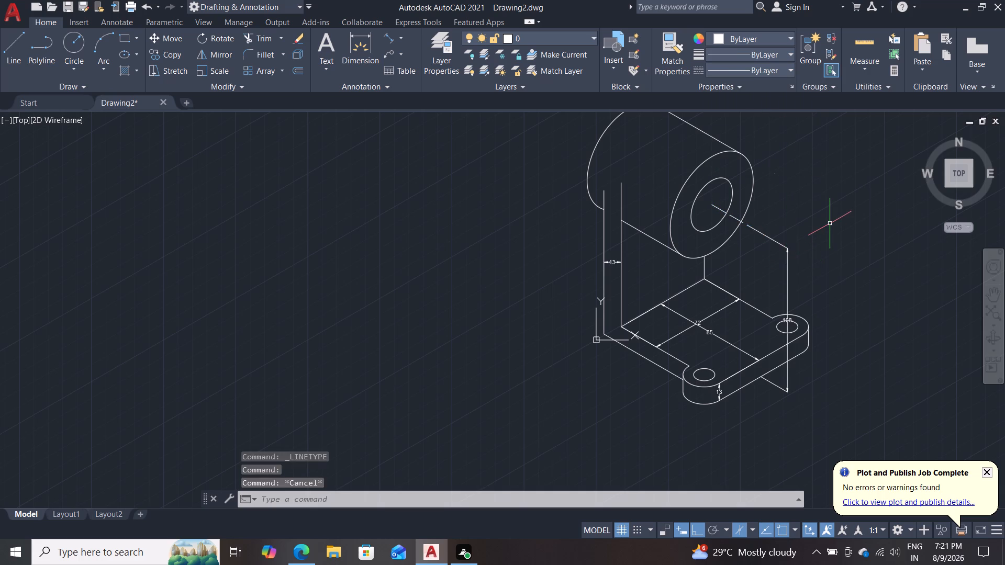
pyautogui.scroll(-1, 830, 223)
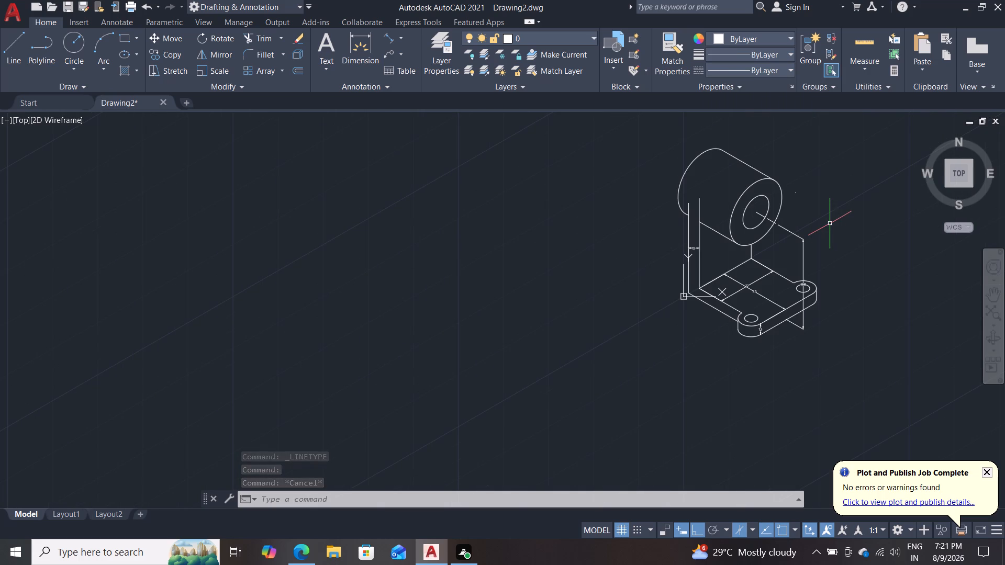
# Add a multileader labelled R18 from the bore's inner ellipse, about 33 units long at 30°, and keep the text.
pyautogui.scroll(2, 830, 223)
pyautogui.scroll(-1, 822, 223)
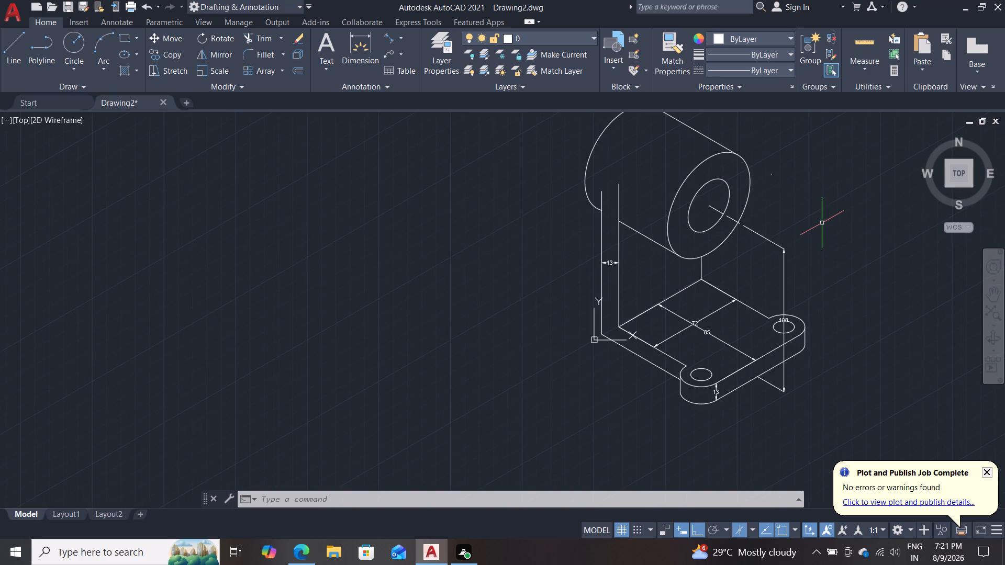
pyautogui.scroll(1, 822, 223)
pyautogui.moveTo(826, 224); pyautogui.dragTo(839, 282, button='middle')
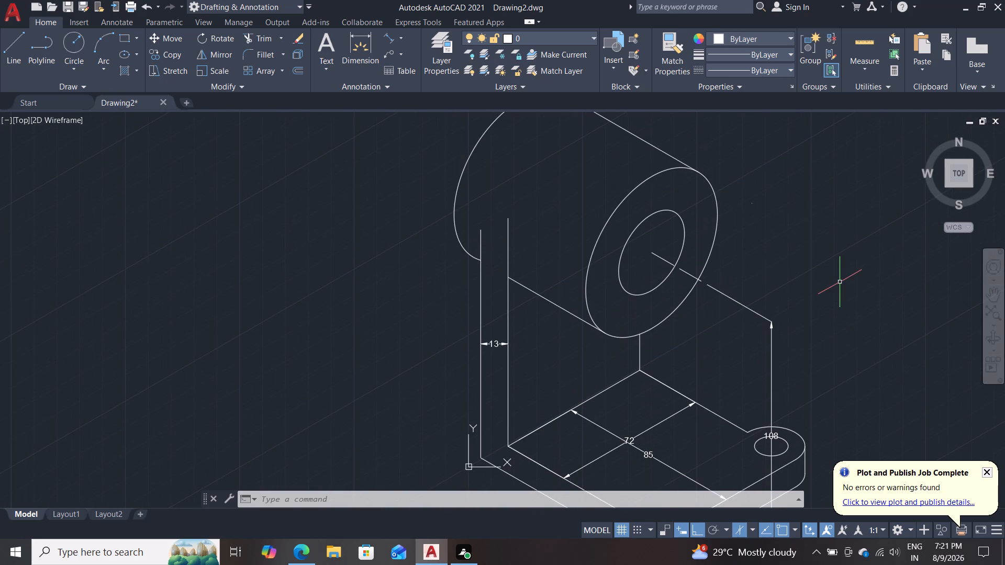
pyautogui.write('ml')
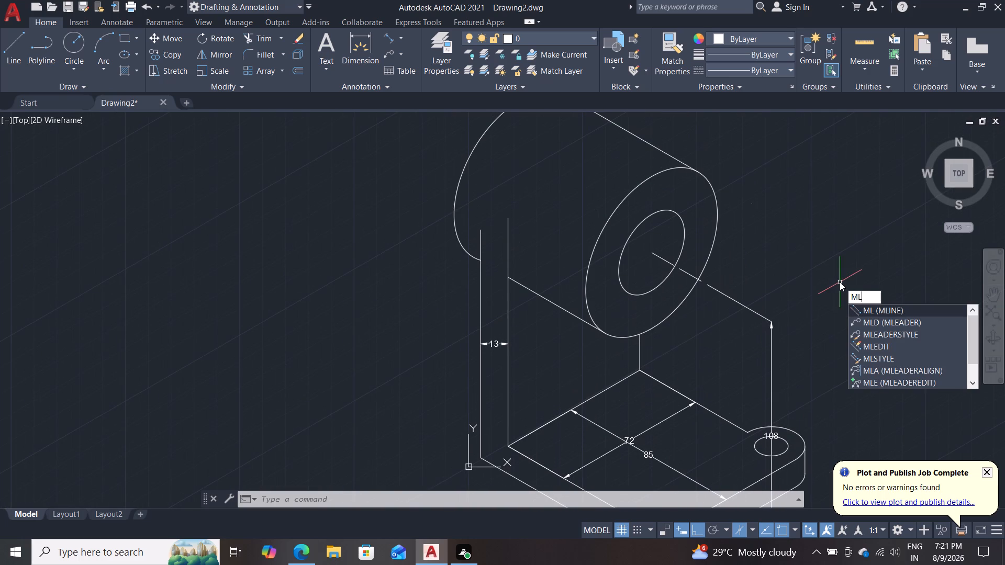
pyautogui.click(867, 320)
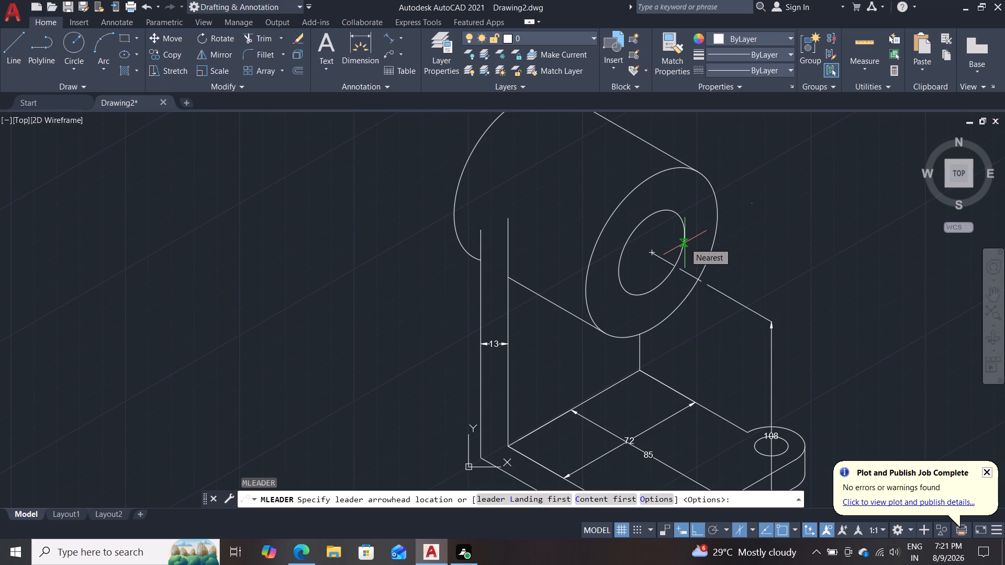
pyautogui.click(680, 221)
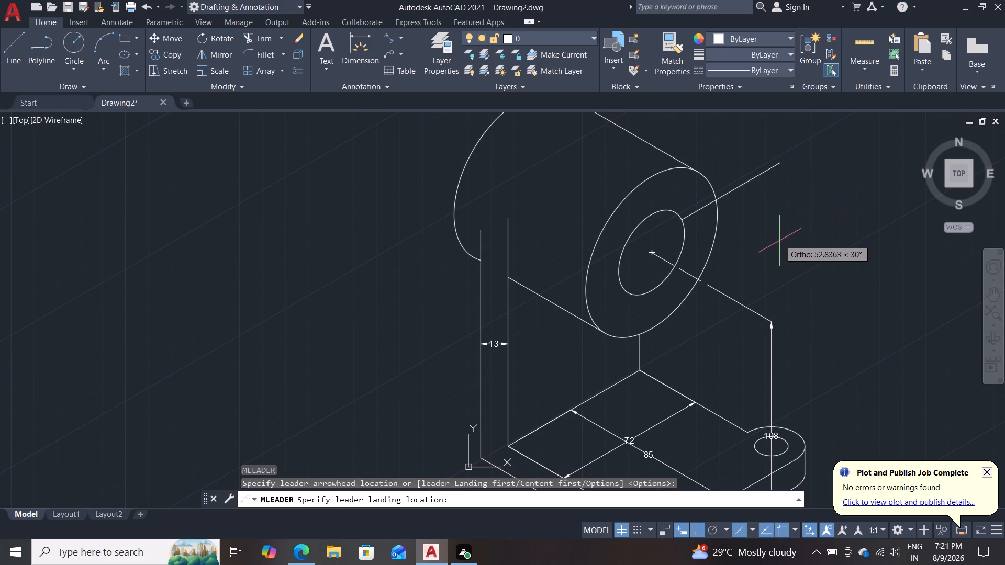
pyautogui.click(743, 181)
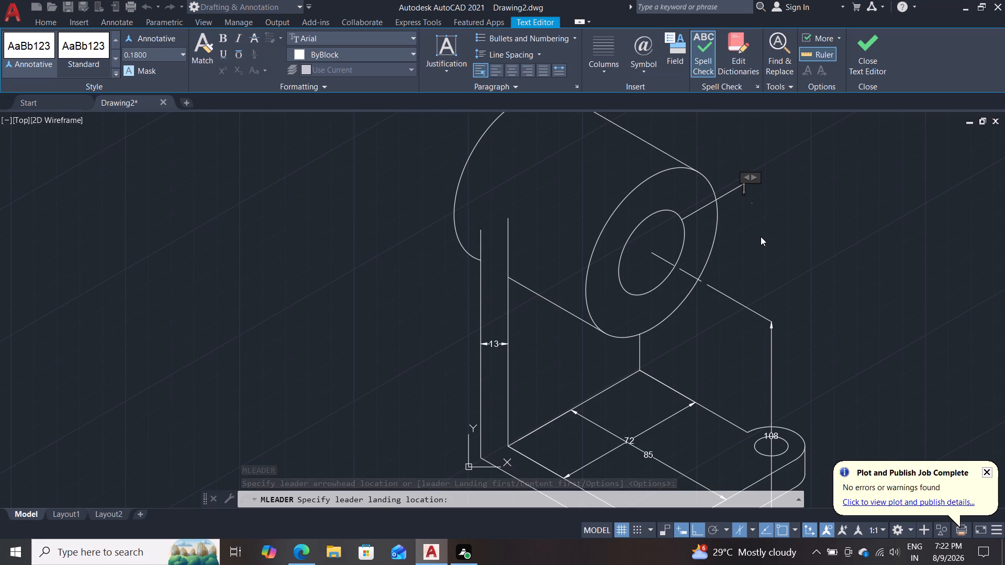
pyautogui.press('r')
pyautogui.write('18')
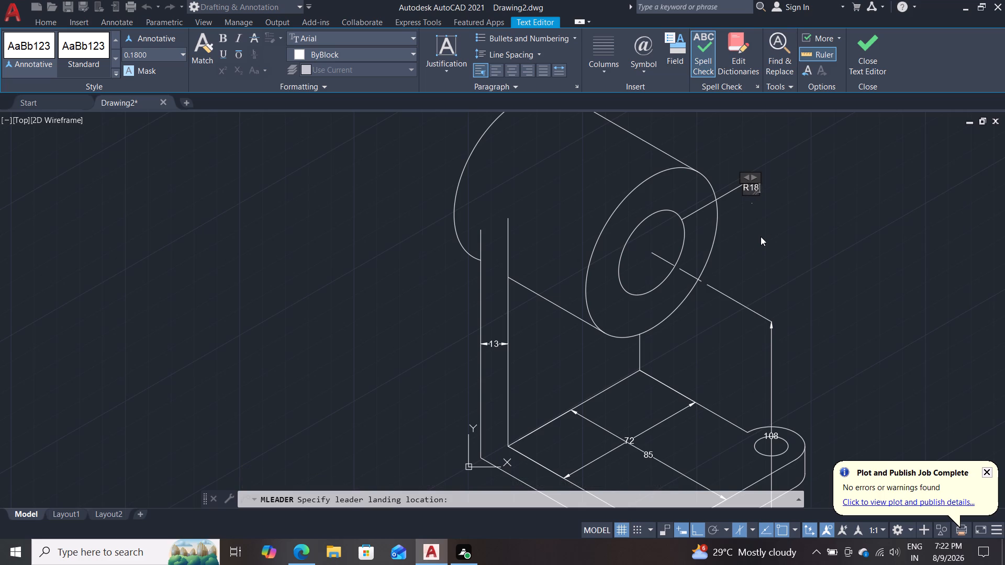
pyautogui.press('Escape')
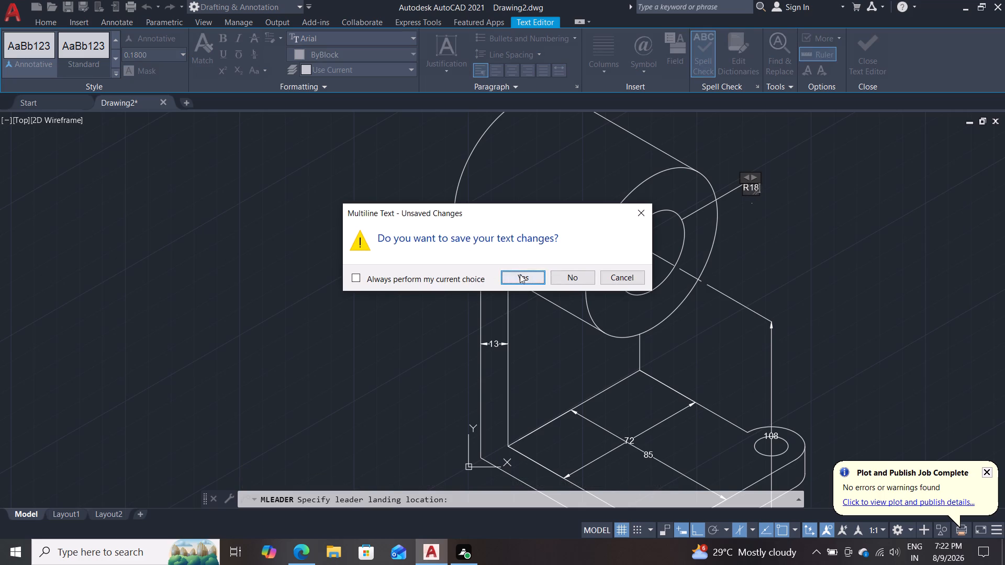
pyautogui.click(520, 274)
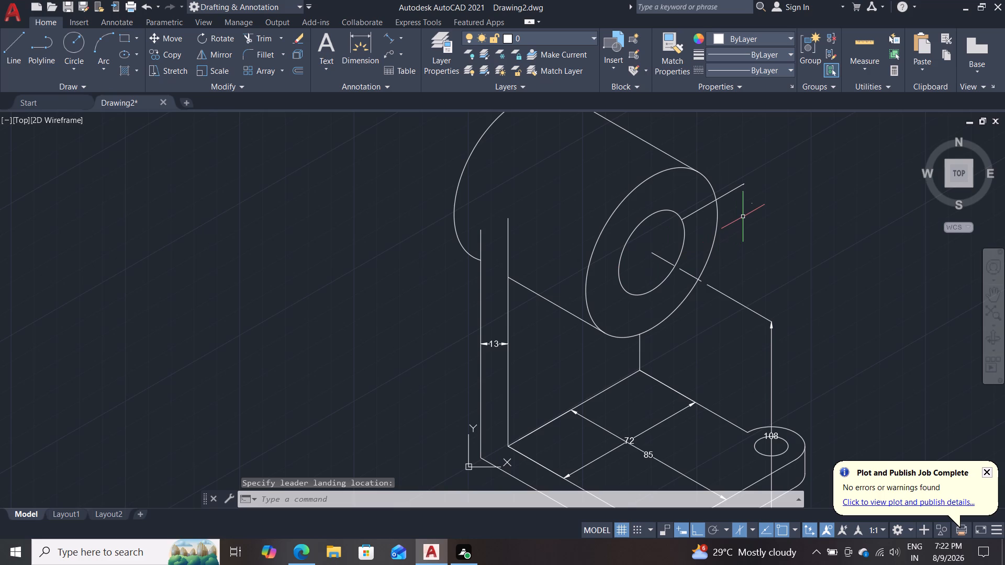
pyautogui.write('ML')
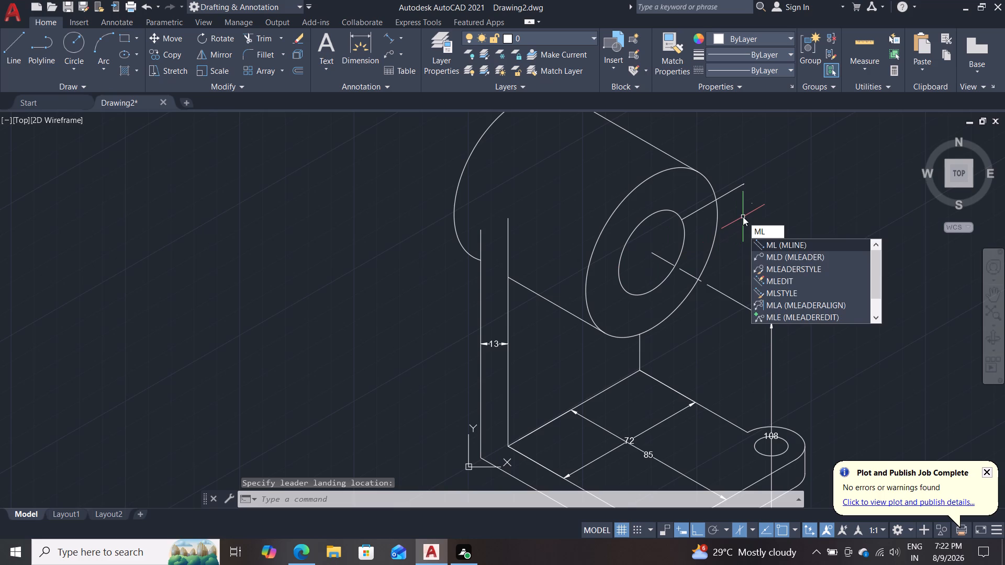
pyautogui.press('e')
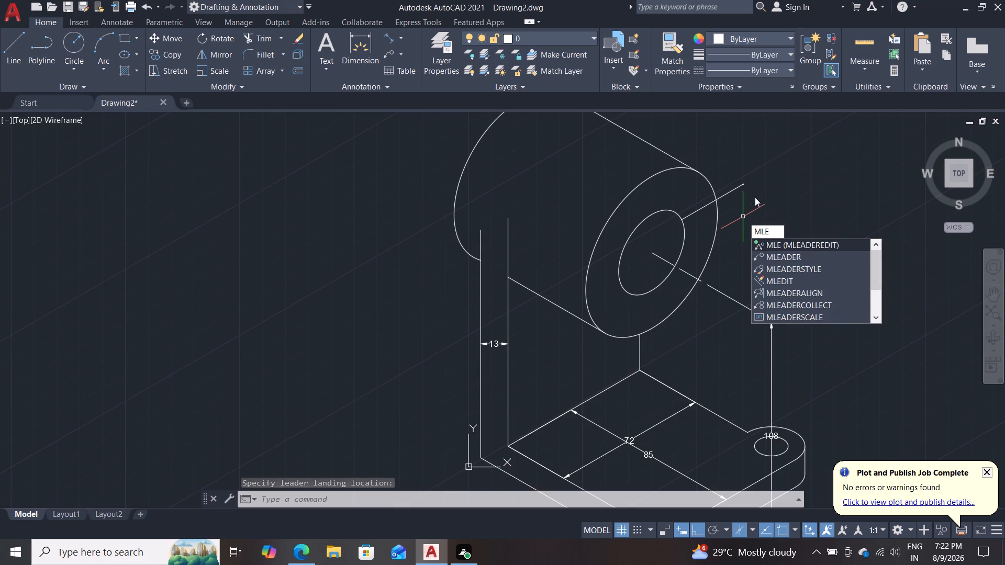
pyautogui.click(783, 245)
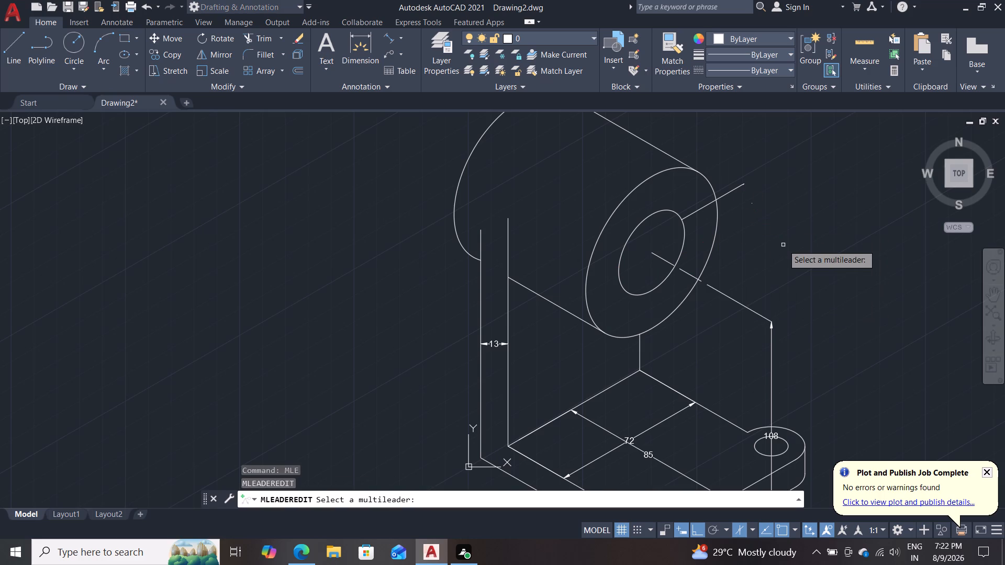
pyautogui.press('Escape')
# Modify the Standard multileader style to use a text height of 3.
pyautogui.press('m')
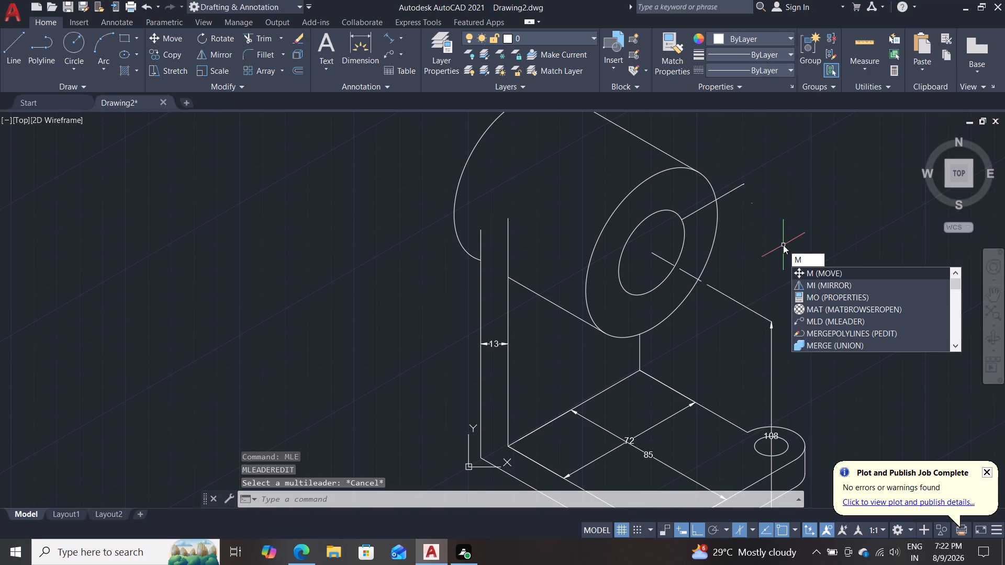
pyautogui.press('l')
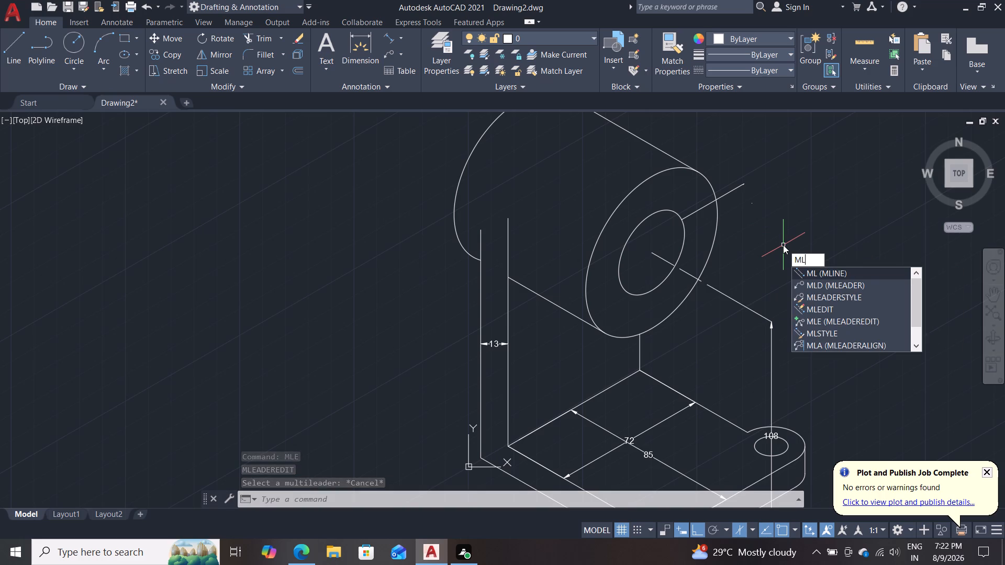
pyautogui.click(831, 295)
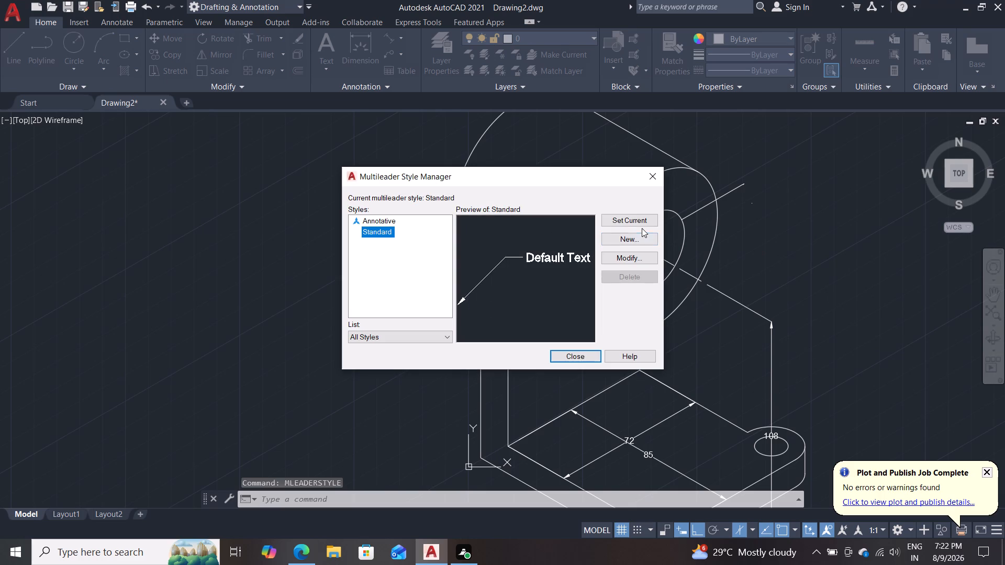
pyautogui.click(630, 255)
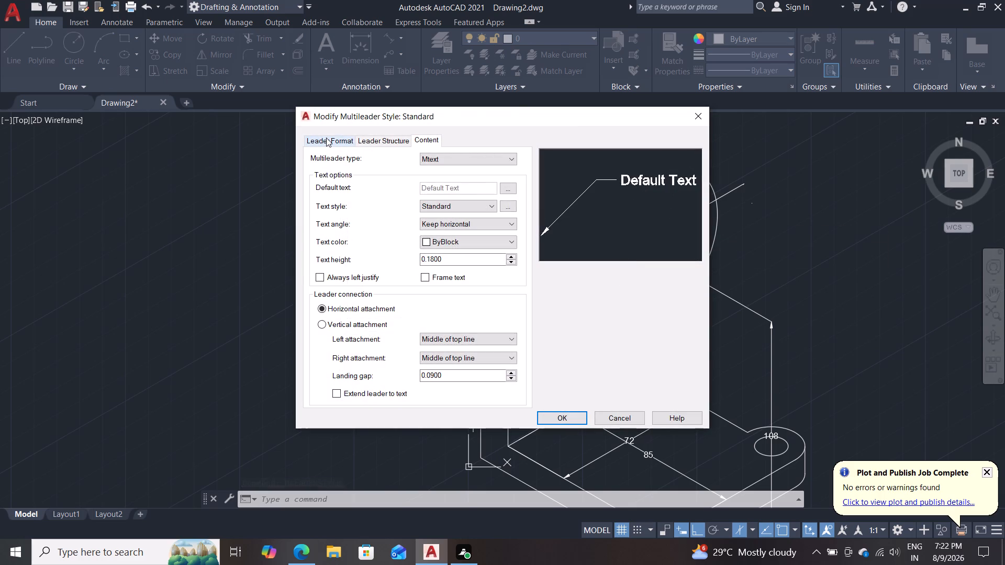
pyautogui.click(326, 138)
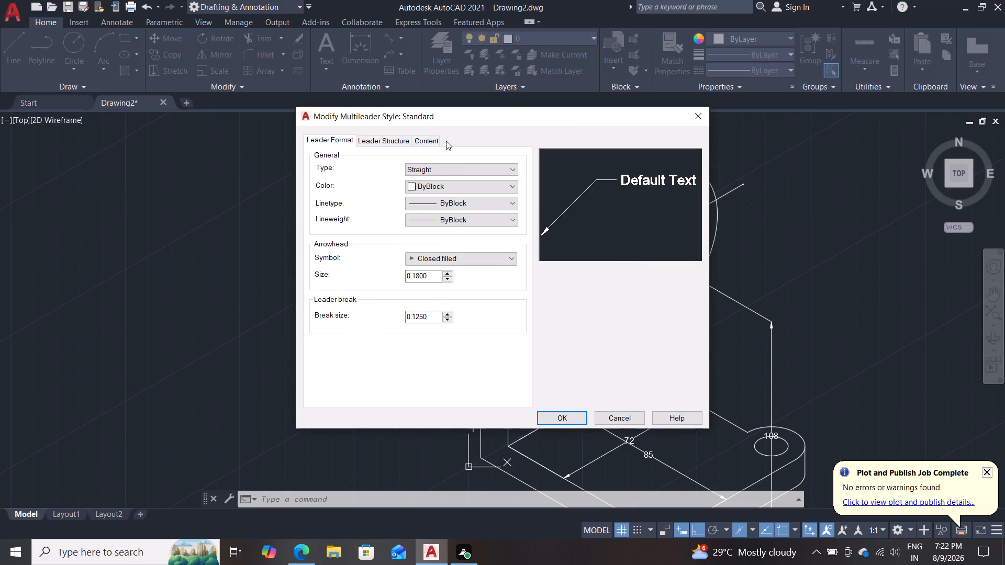
pyautogui.doubleClick(431, 144)
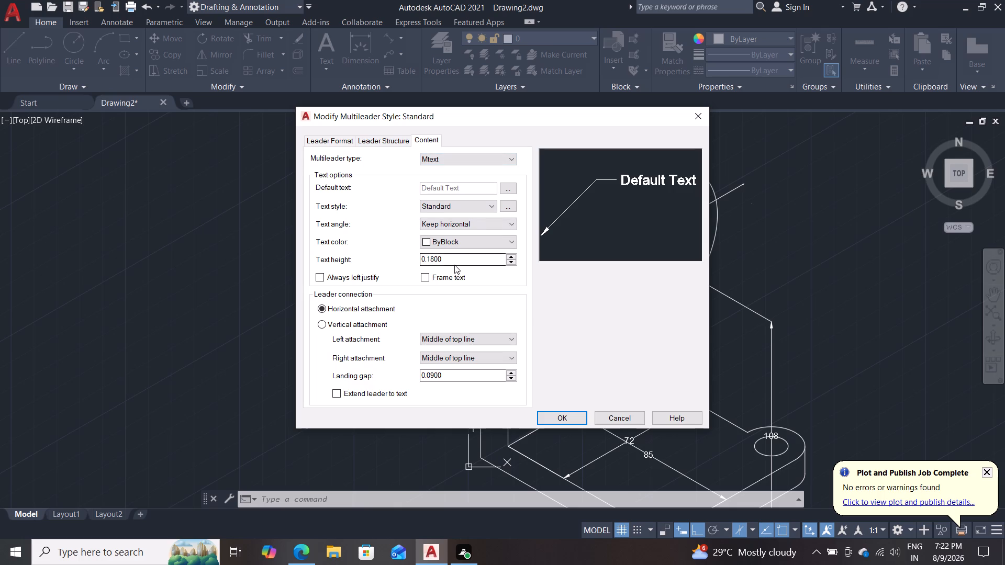
pyautogui.moveTo(455, 255); pyautogui.dragTo(401, 246)
pyautogui.press('3')
pyautogui.press('Return')
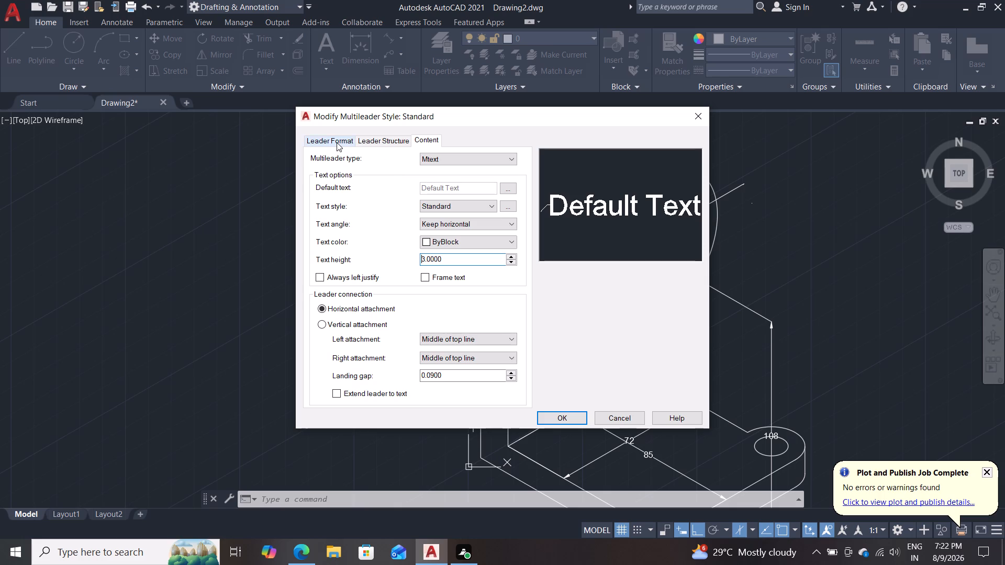
# Set the Standard multileader style's arrowhead size to 2 and make the style current.
pyautogui.click(368, 142)
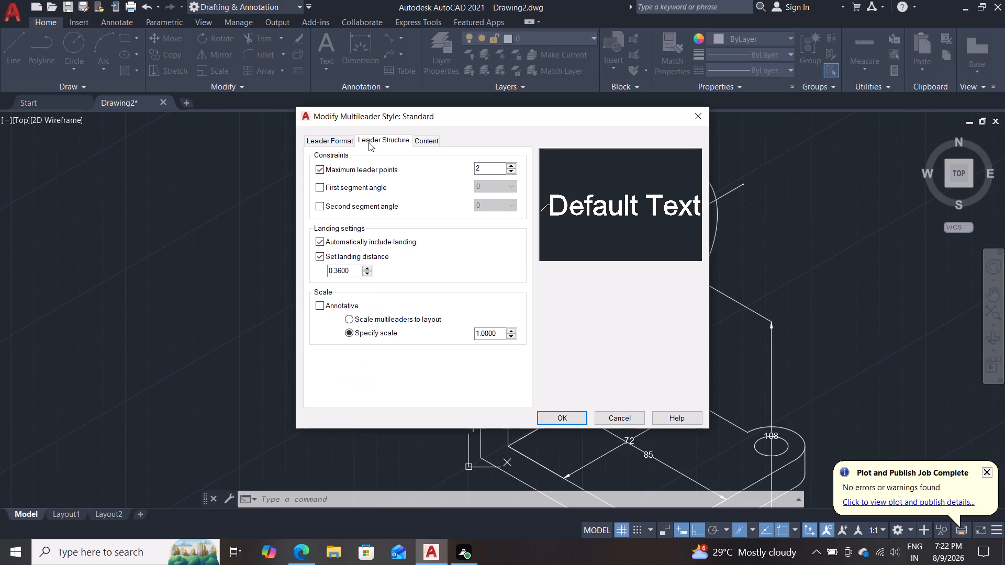
pyautogui.click(334, 139)
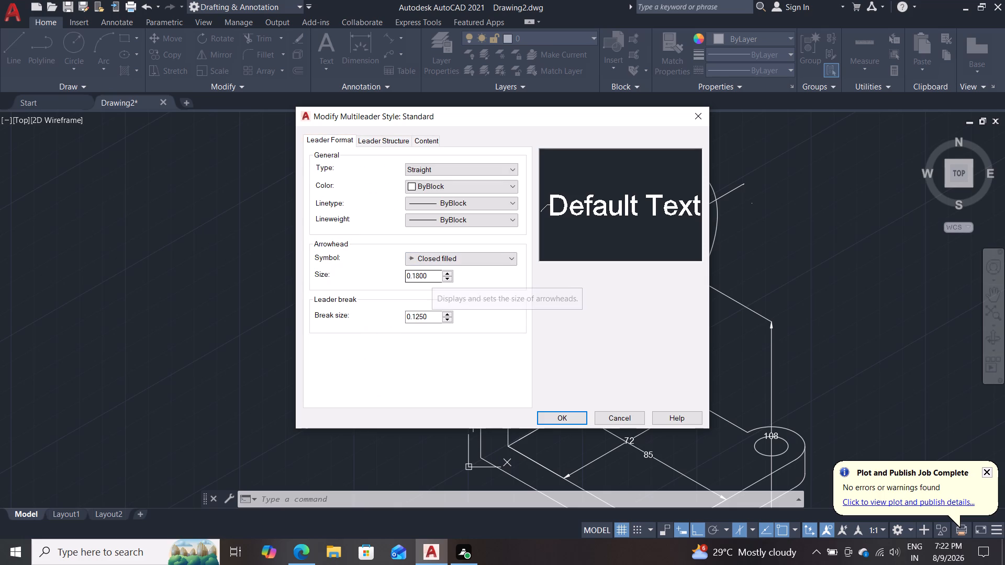
pyautogui.moveTo(433, 277); pyautogui.dragTo(399, 280)
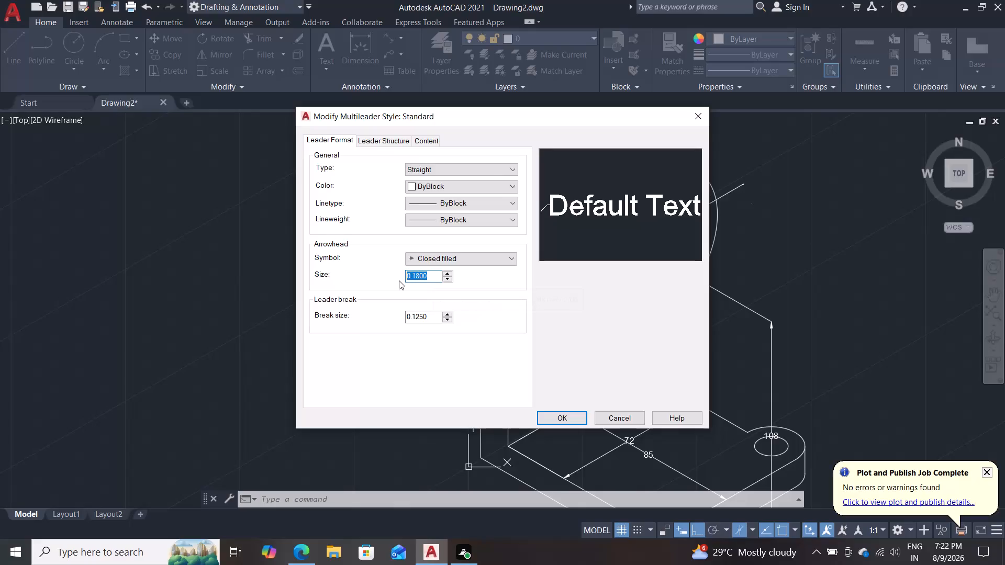
pyautogui.press('2')
pyautogui.press('Return')
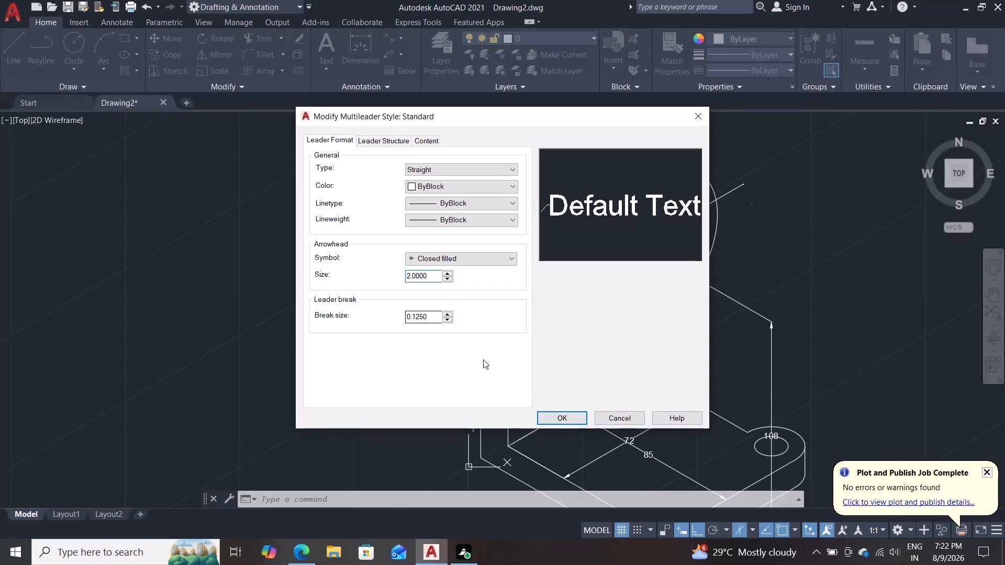
pyautogui.click(567, 416)
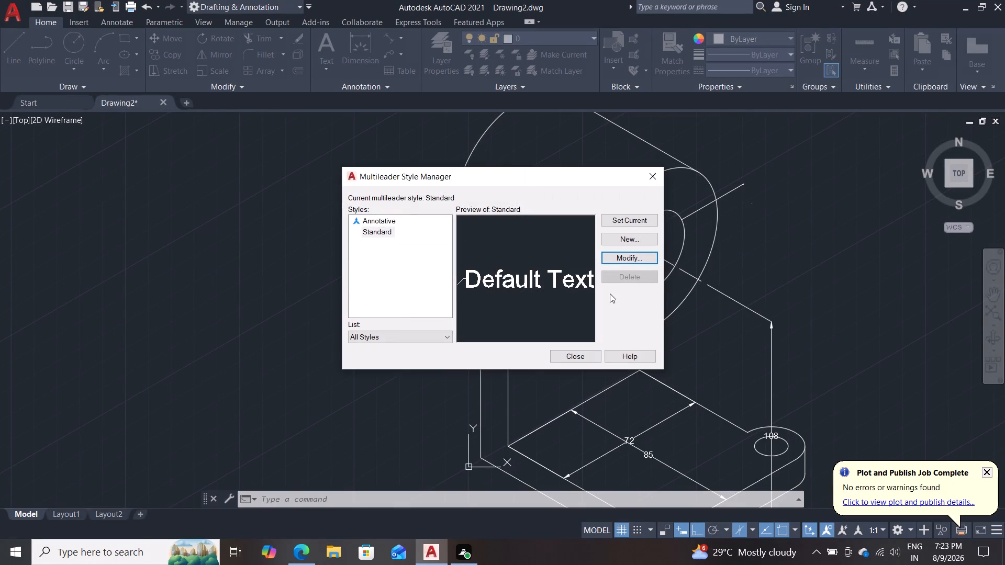
pyautogui.click(634, 221)
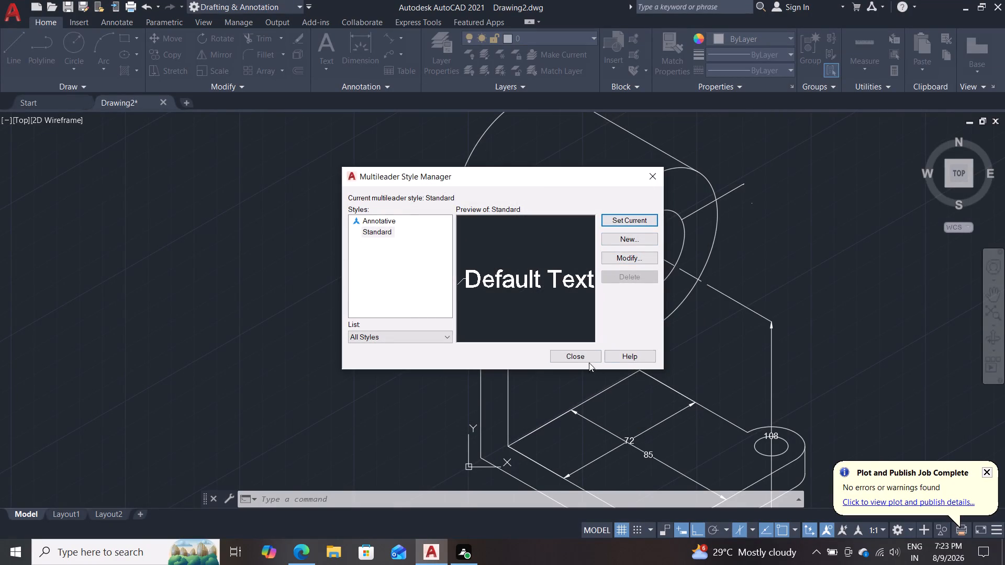
pyautogui.click(583, 358)
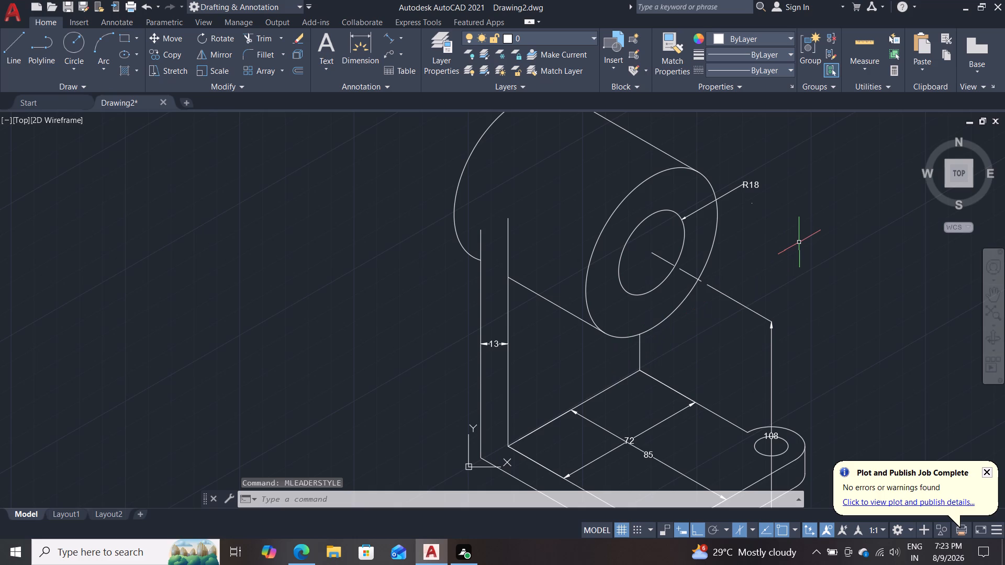
# Add a multileader labelled R36 from the cylinder's outer front ellipse, about 15 units long at 30°, and keep the text.
pyautogui.scroll(-1, 800, 241)
pyautogui.scroll(1, 800, 241)
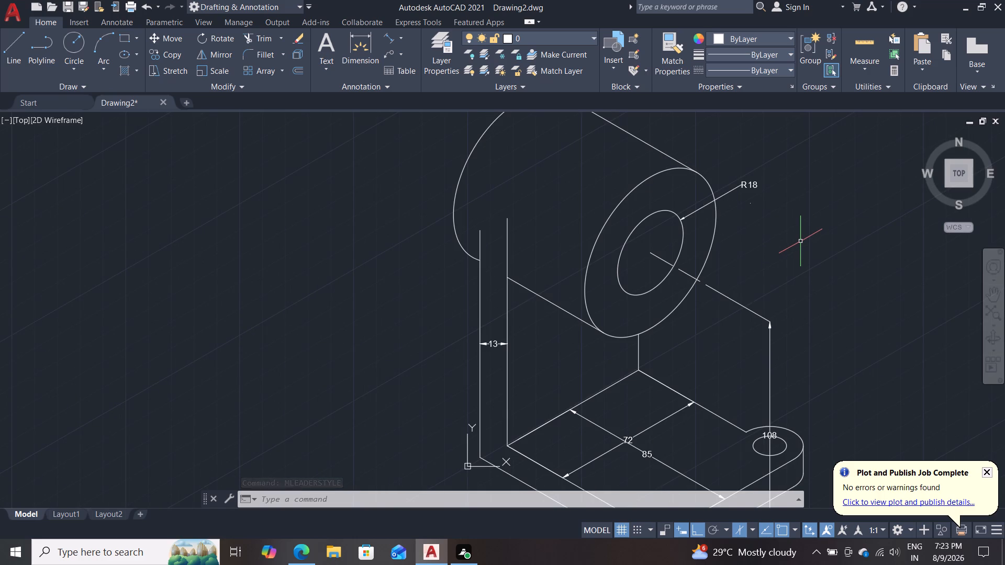
pyautogui.press('m')
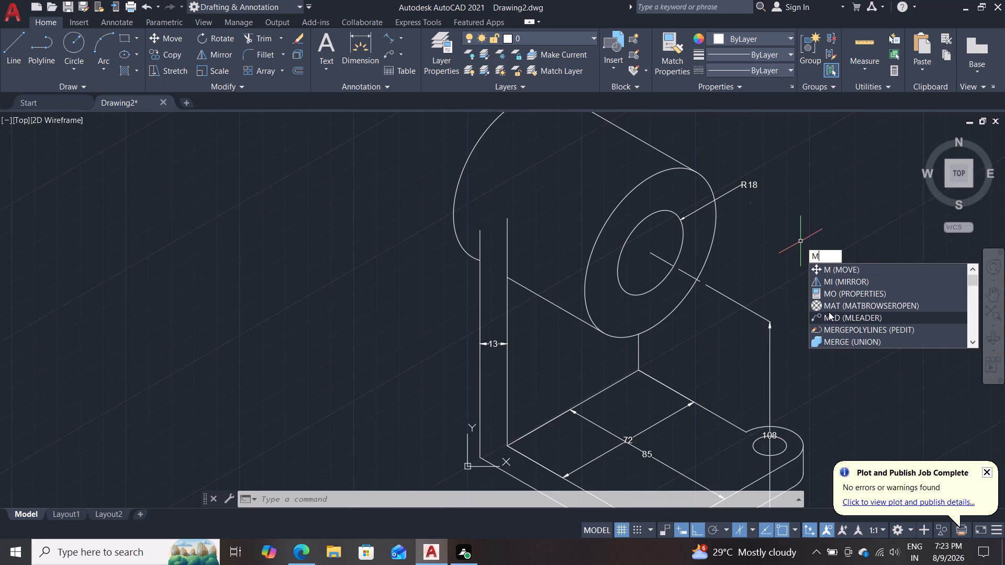
pyautogui.click(829, 312)
pyautogui.click(698, 179)
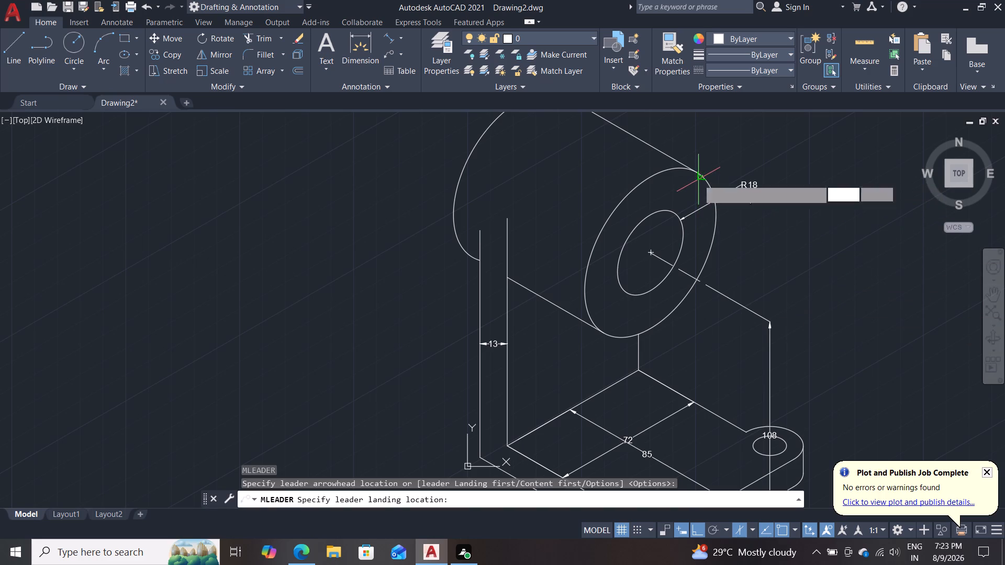
pyautogui.click(729, 156)
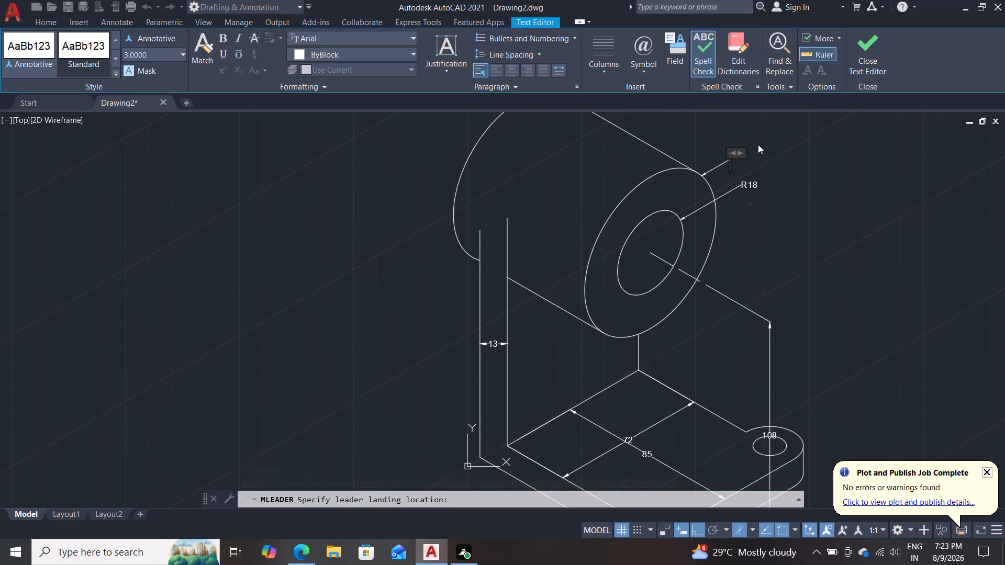
pyautogui.press('r')
pyautogui.write('36')
pyautogui.press('Return')
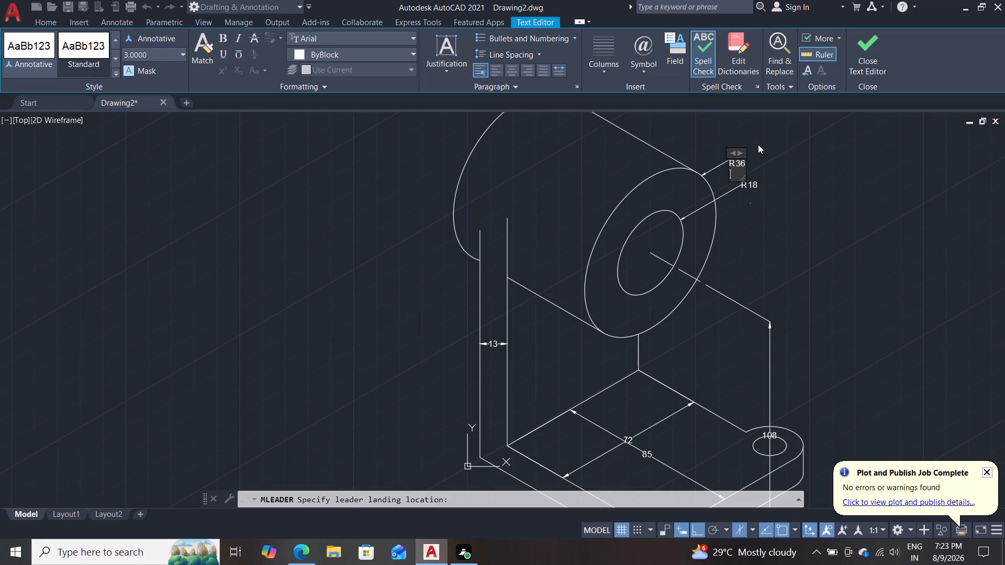
pyautogui.press('Escape')
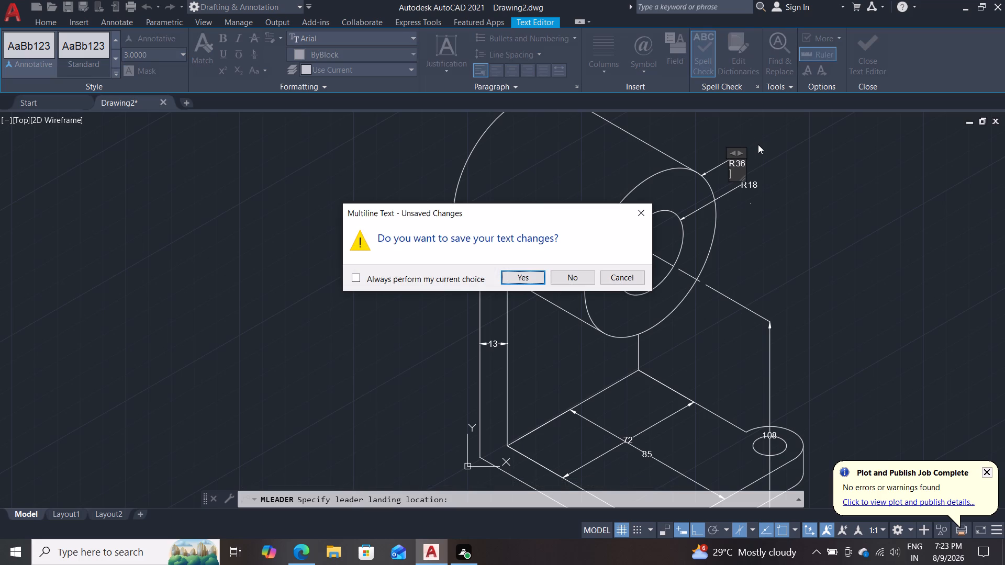
pyautogui.click(538, 272)
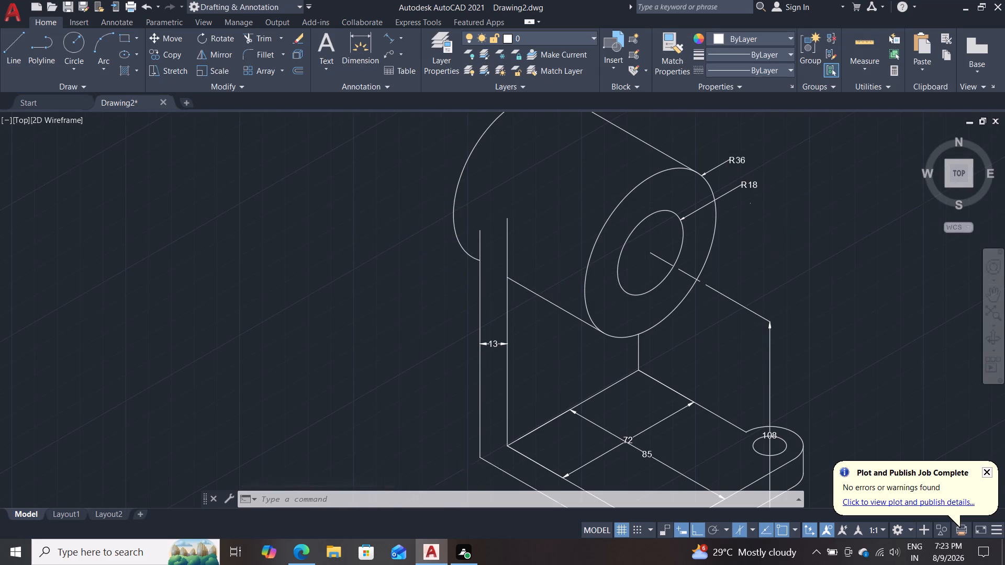
# Look over the whole part, from the lugged base to the bored cylinder, to check its dimensions and radius leaders.
pyautogui.scroll(-1, 778, 229)
pyautogui.scroll(1, 784, 232)
pyautogui.moveTo(784, 232); pyautogui.dragTo(790, 122, button='middle')
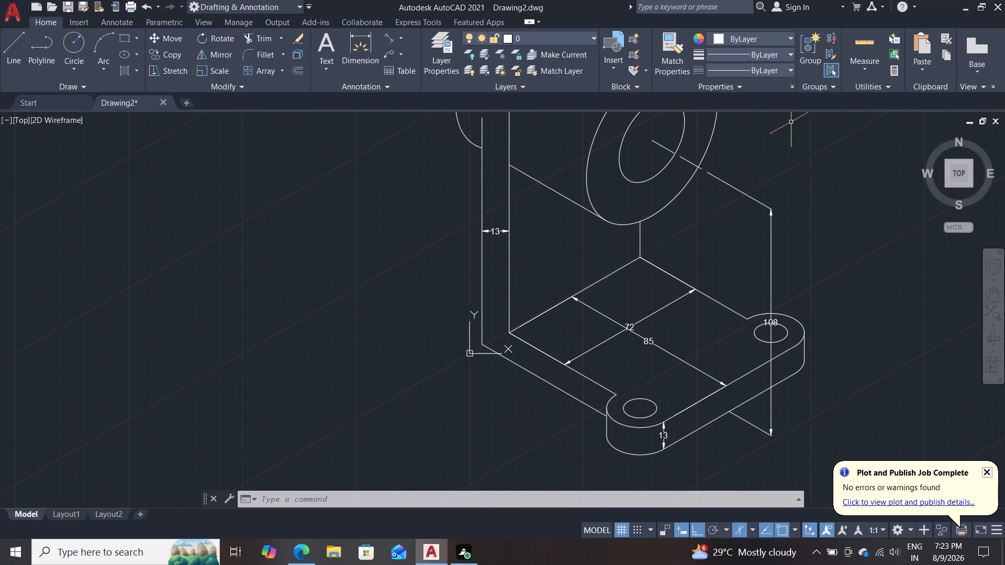
pyautogui.scroll(-2, 875, 194)
pyautogui.scroll(2, 875, 190)
pyautogui.moveTo(864, 180); pyautogui.dragTo(855, 208, button='middle')
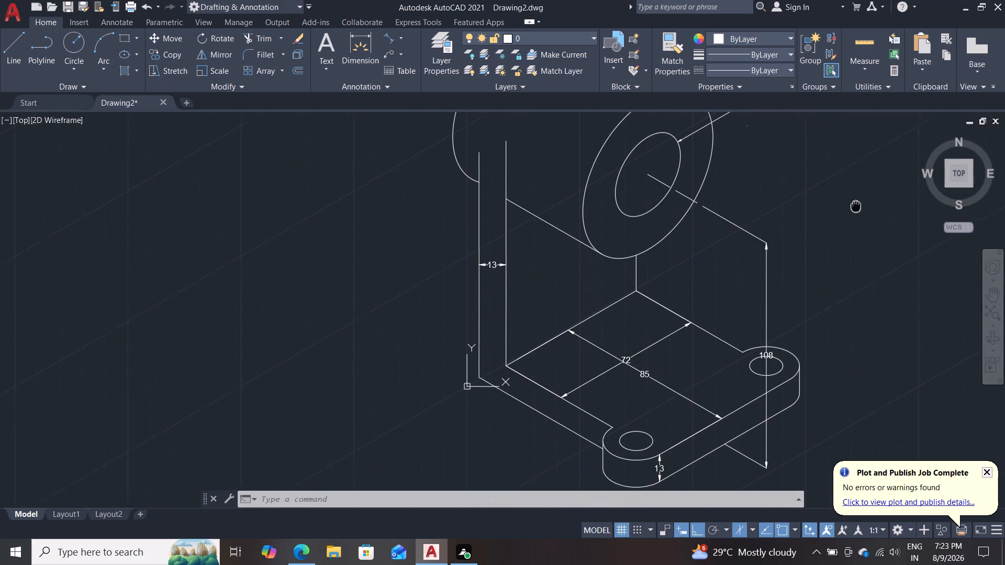
pyautogui.moveTo(855, 208); pyautogui.dragTo(853, 218, button='middle')
pyautogui.scroll(-1, 833, 184)
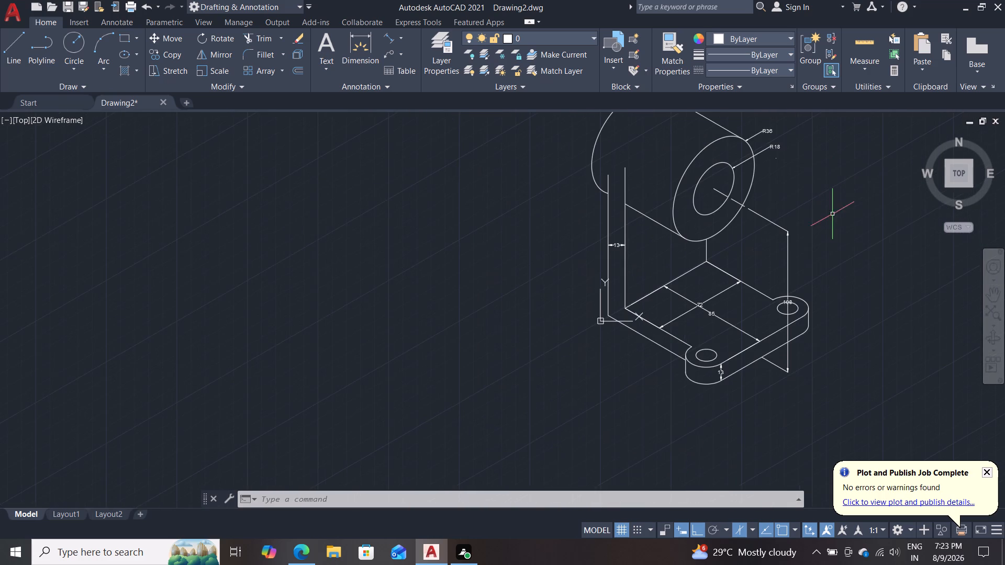
pyautogui.moveTo(832, 230); pyautogui.dragTo(819, 306, button='middle')
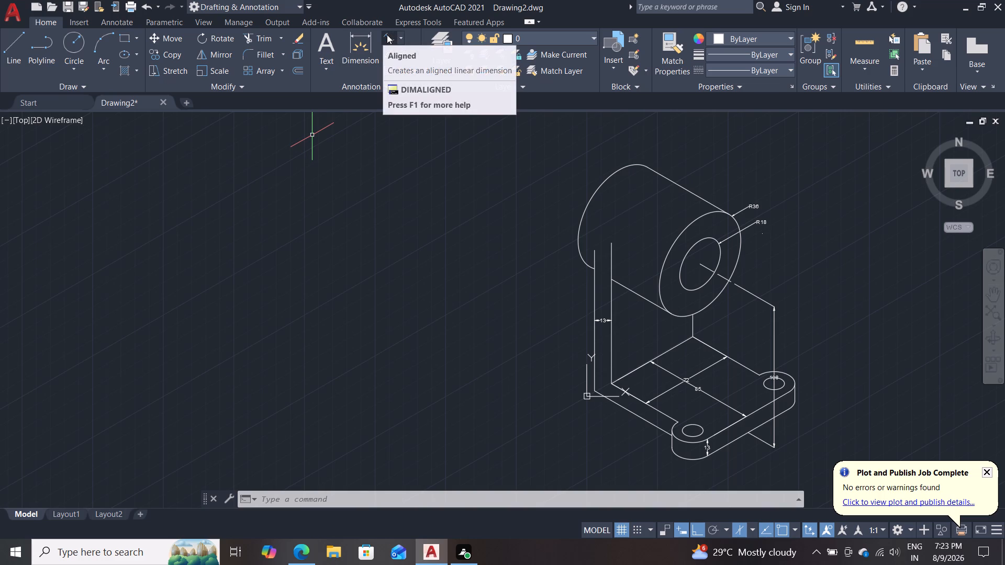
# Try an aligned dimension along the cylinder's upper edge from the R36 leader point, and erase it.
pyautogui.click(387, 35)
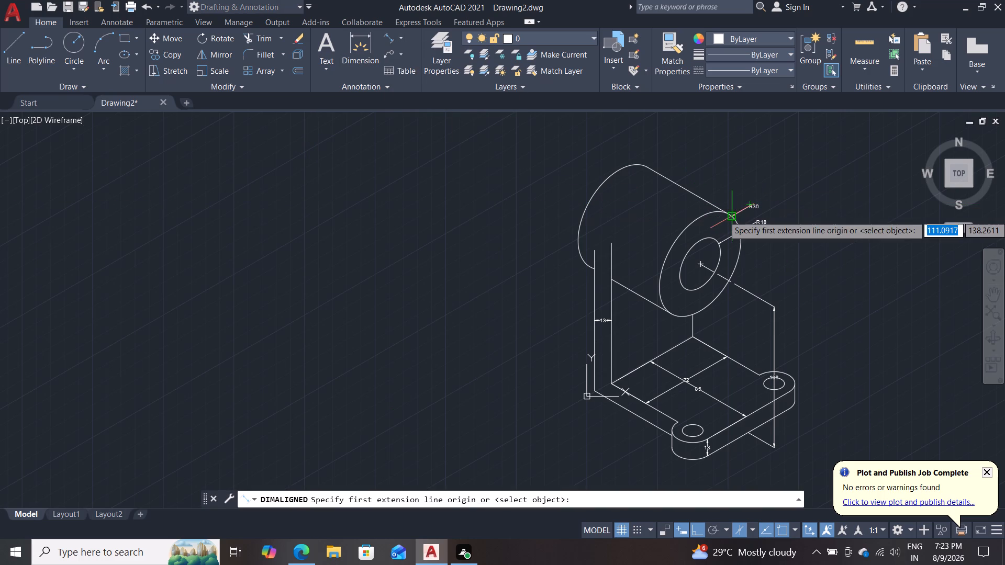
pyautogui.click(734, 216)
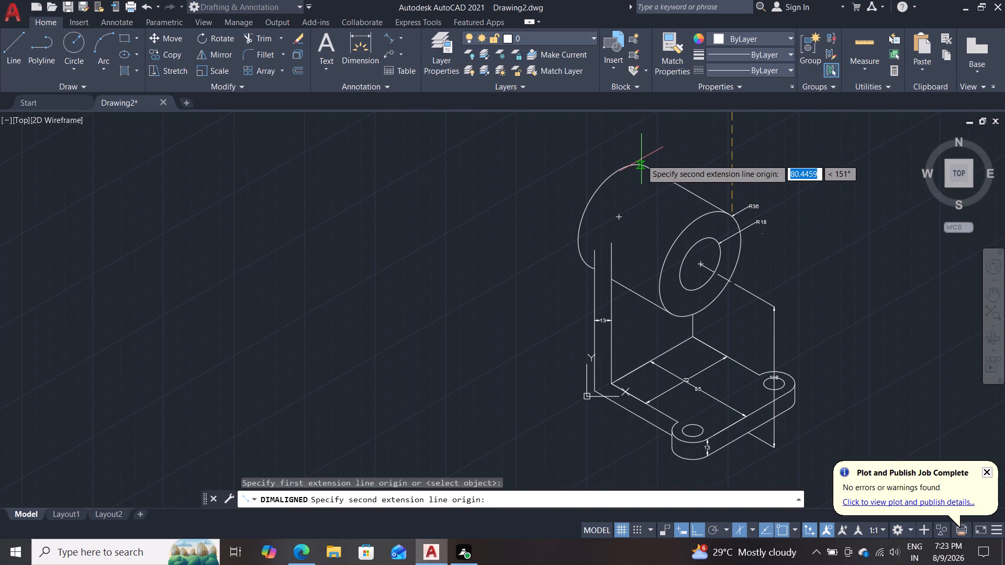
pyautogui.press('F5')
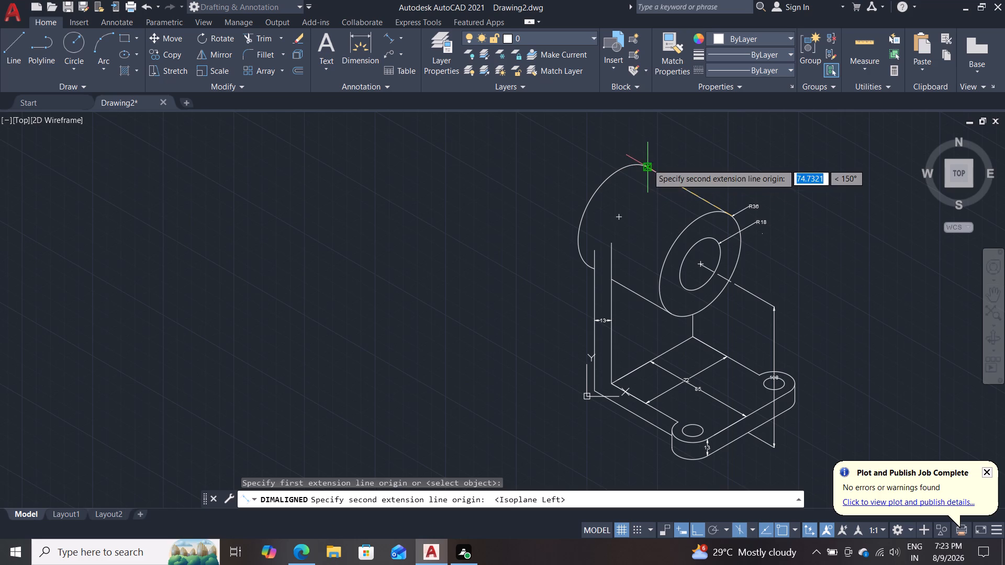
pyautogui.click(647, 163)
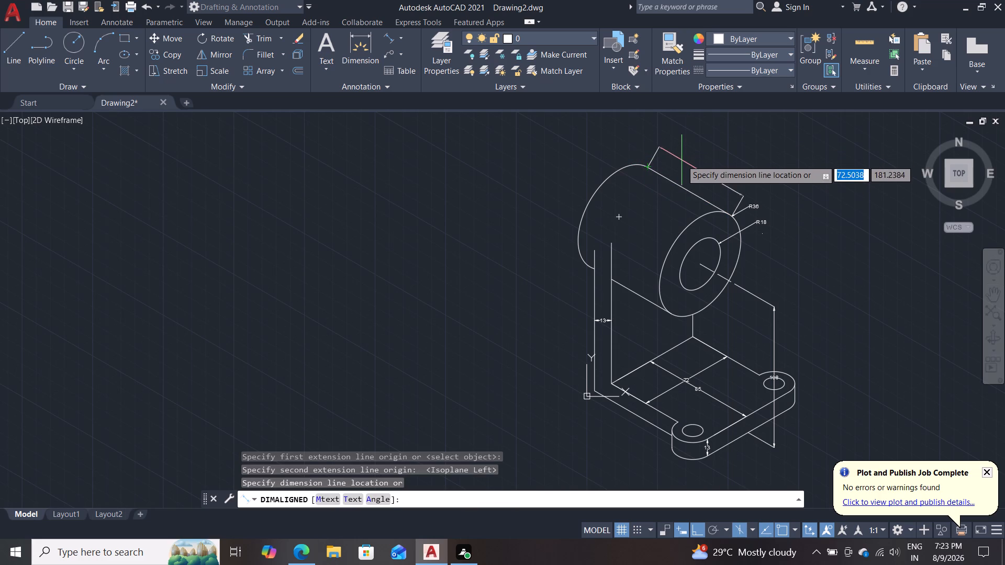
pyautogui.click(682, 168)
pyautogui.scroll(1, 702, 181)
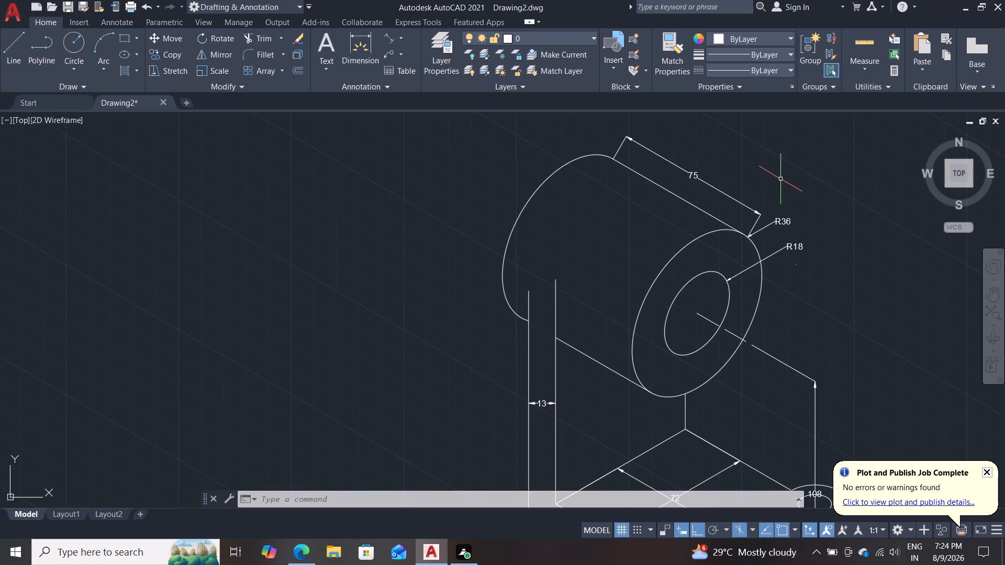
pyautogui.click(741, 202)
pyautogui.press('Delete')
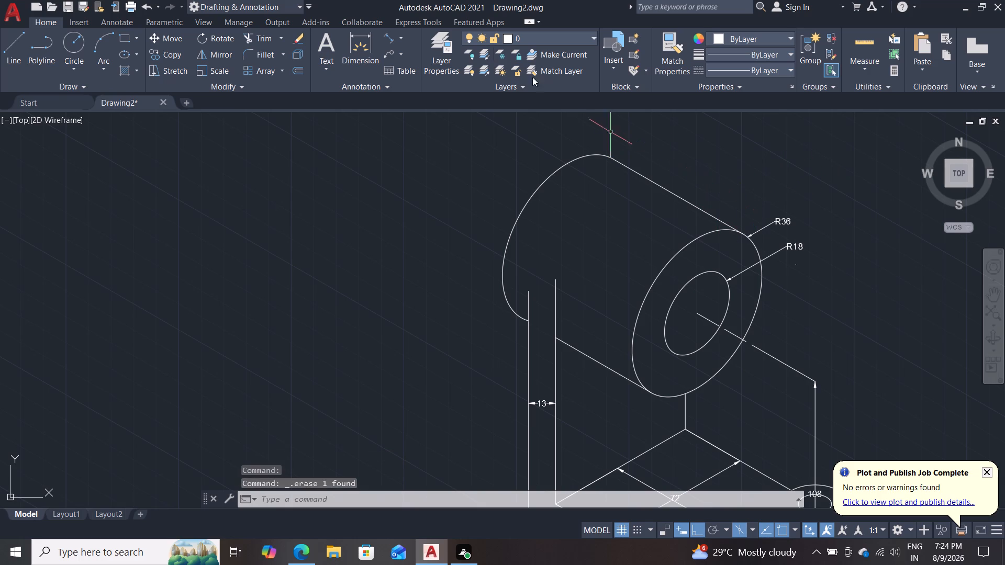
# Add an aligned dimension to the cylinder's upper straight edge, end to end, offset outward above the cylinder.
pyautogui.click(392, 35)
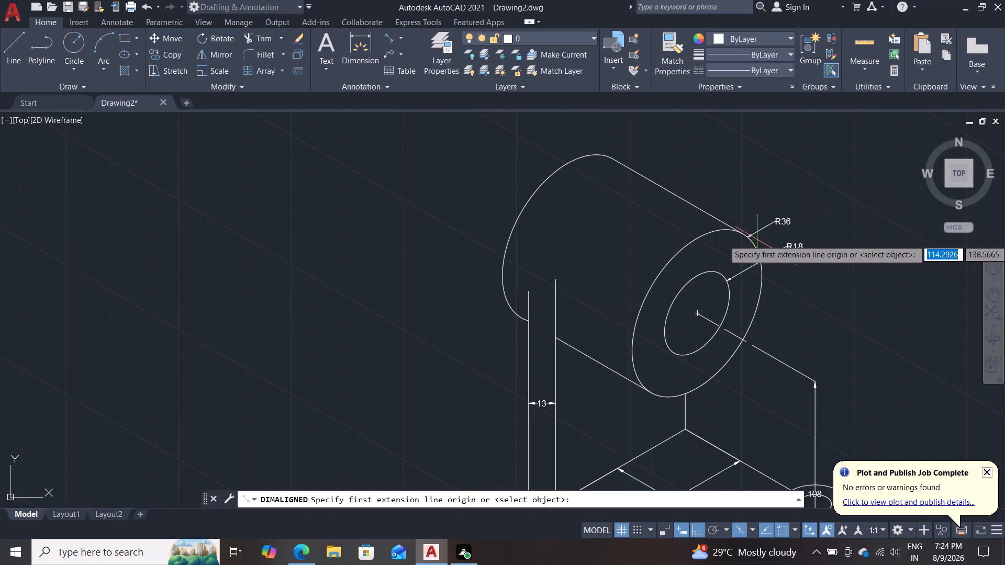
pyautogui.click(740, 238)
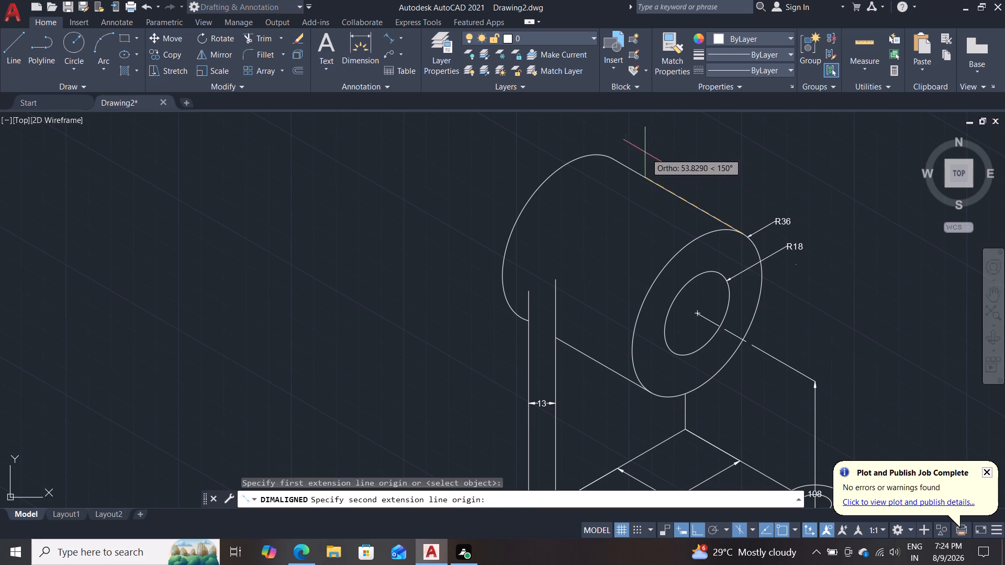
pyautogui.click(609, 156)
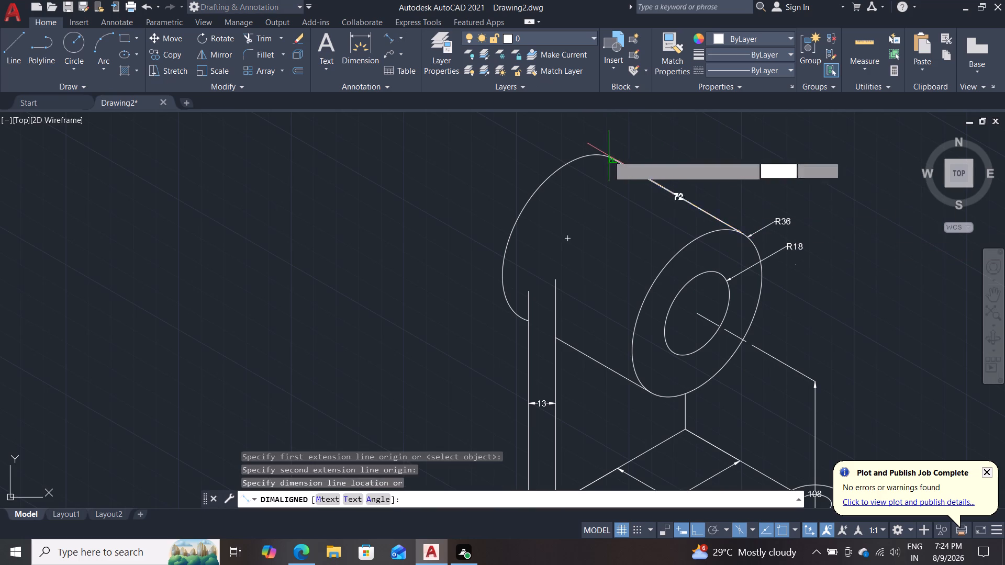
pyautogui.click(656, 151)
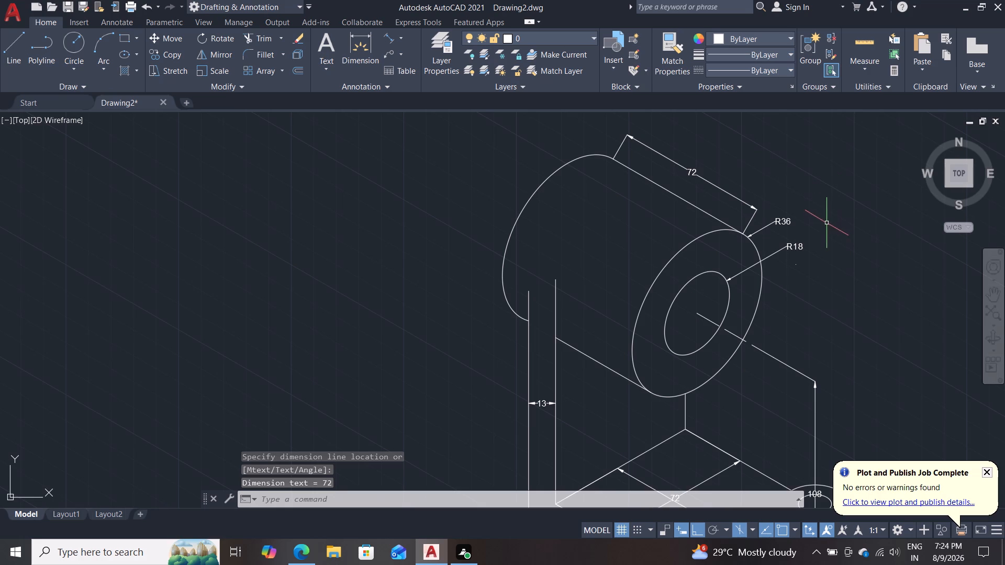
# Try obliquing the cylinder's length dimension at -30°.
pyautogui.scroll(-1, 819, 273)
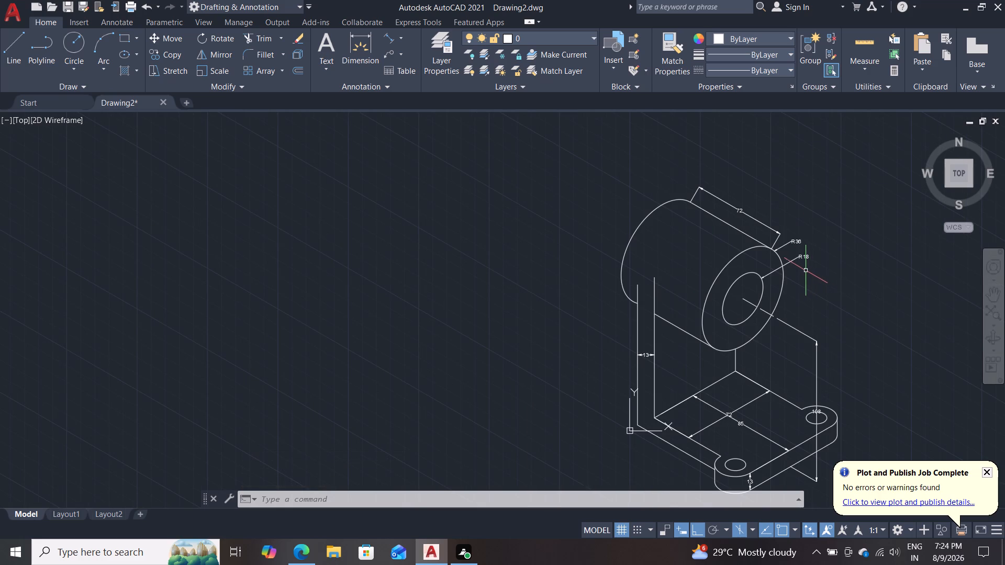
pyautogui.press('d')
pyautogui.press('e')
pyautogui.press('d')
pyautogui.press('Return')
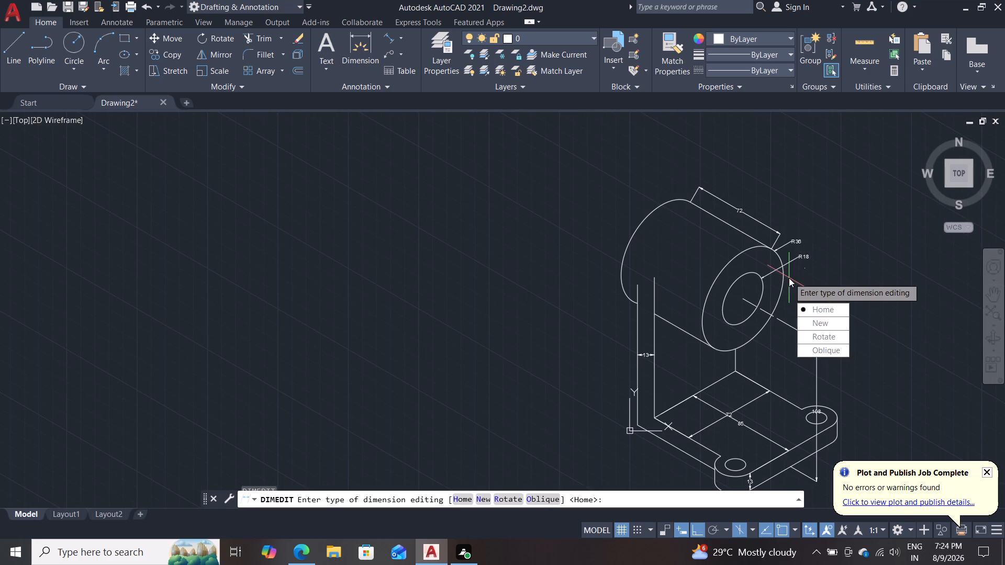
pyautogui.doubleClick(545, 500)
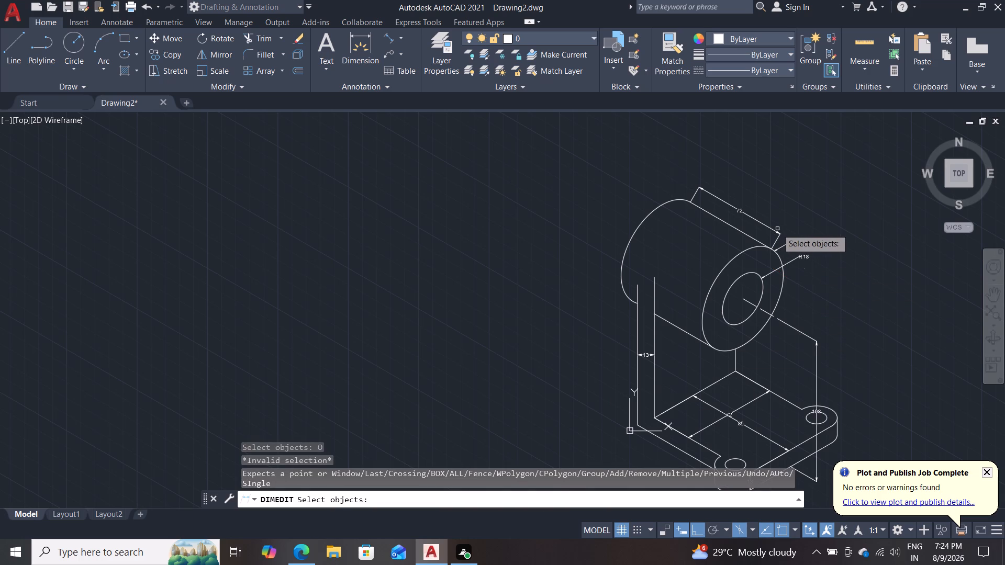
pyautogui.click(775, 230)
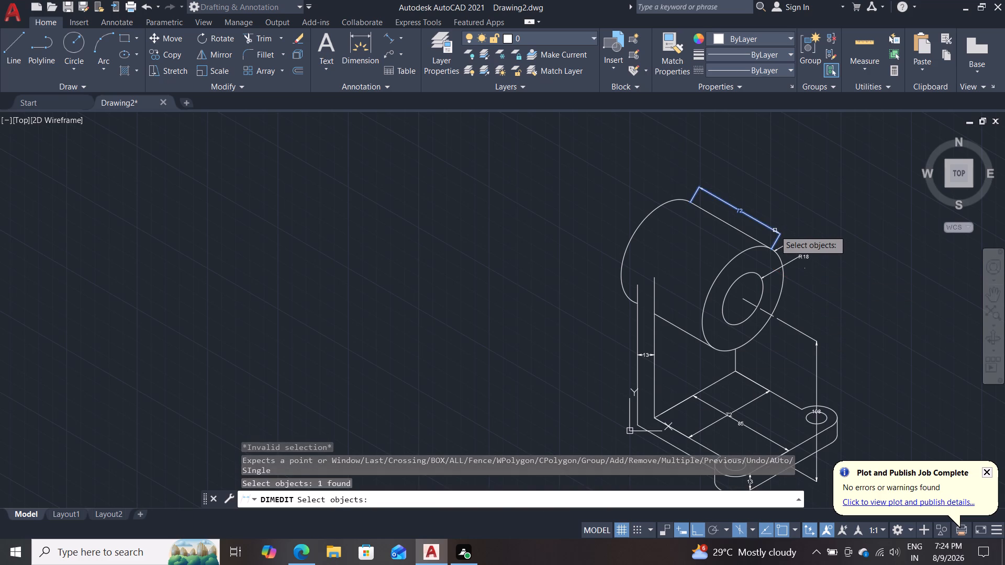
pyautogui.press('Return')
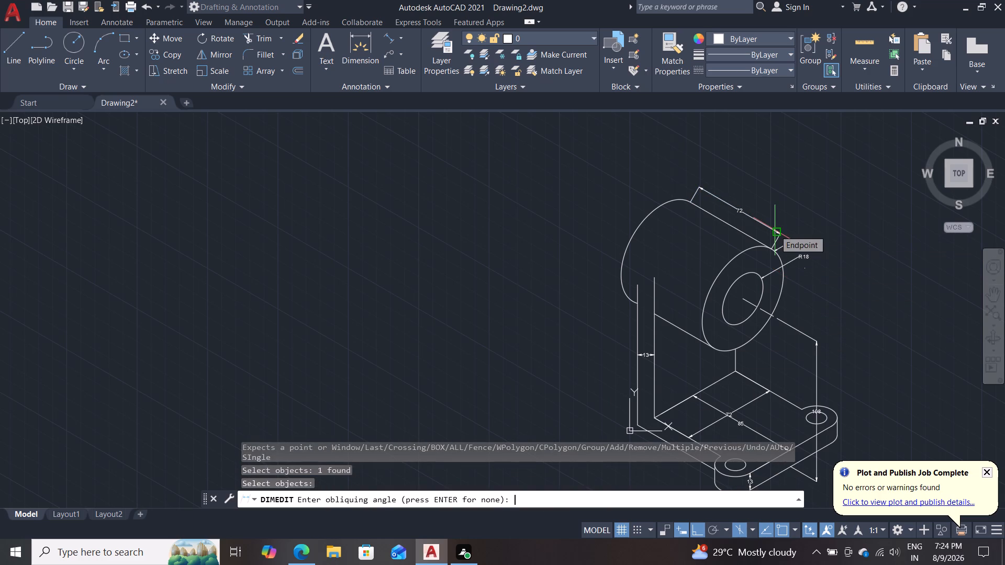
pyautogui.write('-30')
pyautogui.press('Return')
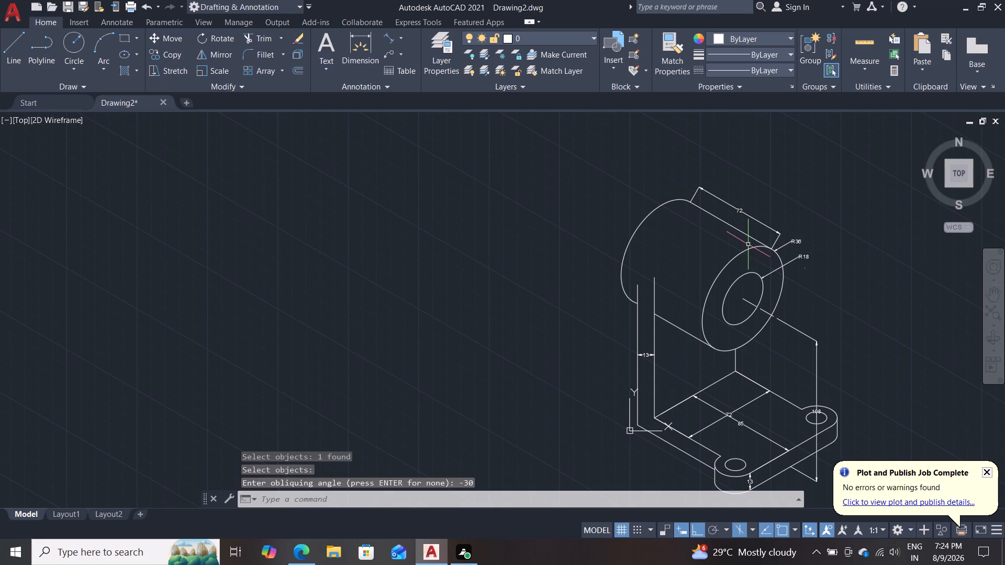
# Oblique the cylinder's length dimension at 30°.
pyautogui.press('f')
pyautogui.press('BackSpace')
pyautogui.write('ded')
pyautogui.press('Return')
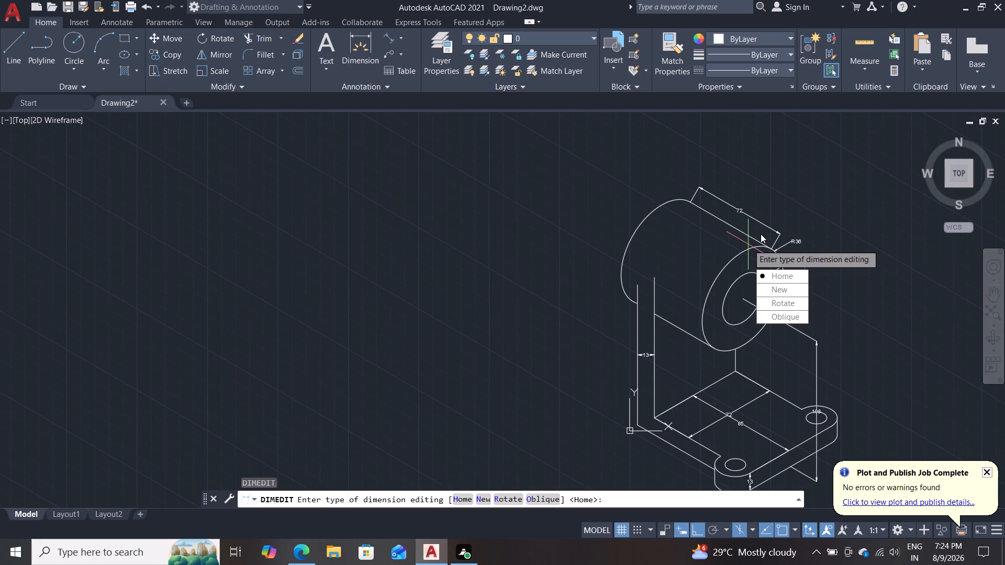
pyautogui.click(546, 503)
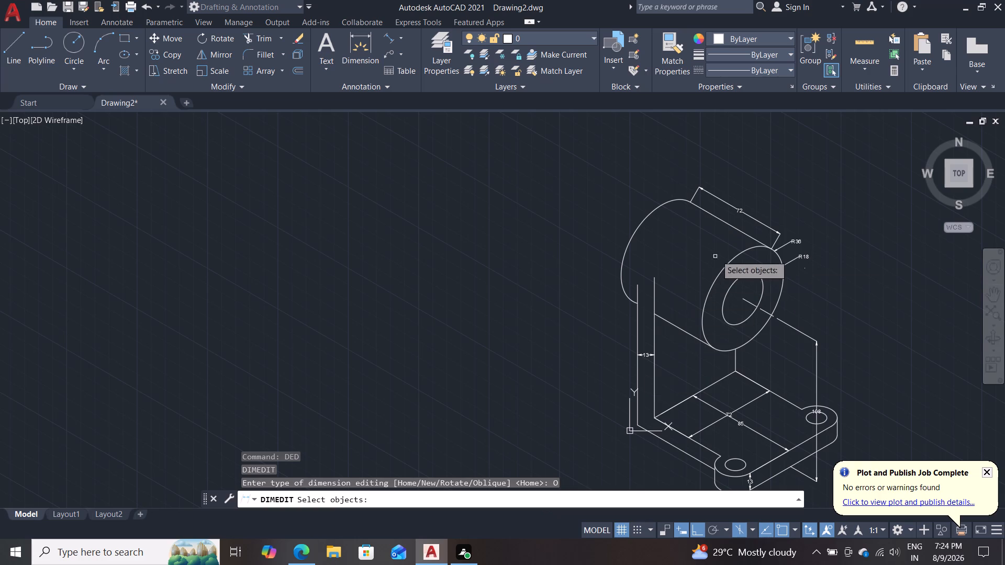
pyautogui.click(764, 224)
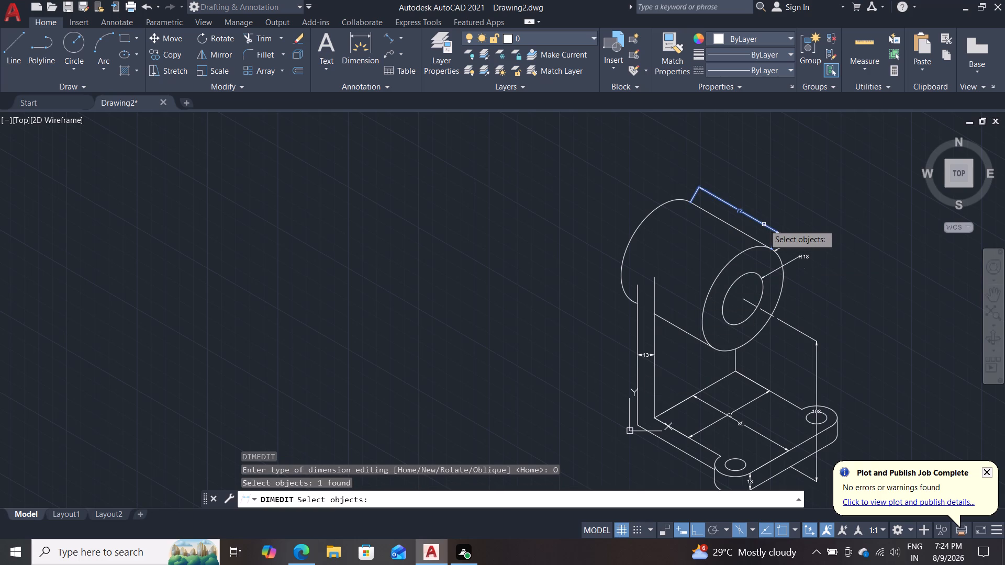
pyautogui.press('Return')
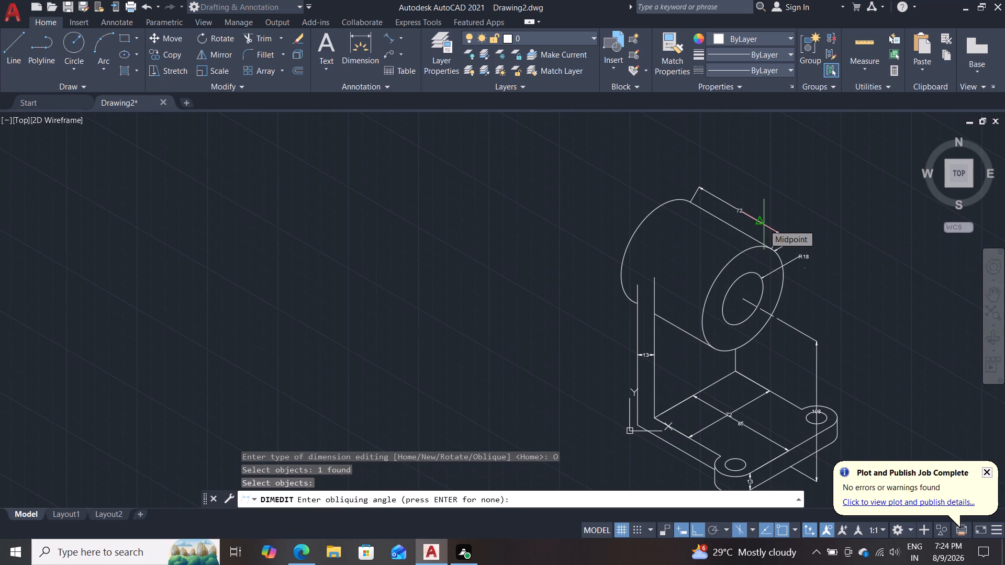
pyautogui.write('30')
pyautogui.press('Return')
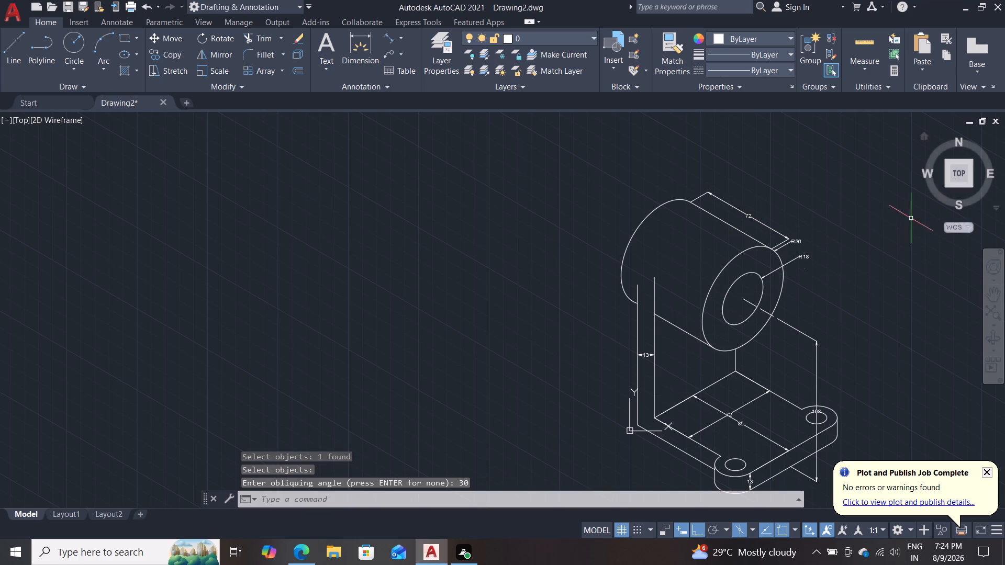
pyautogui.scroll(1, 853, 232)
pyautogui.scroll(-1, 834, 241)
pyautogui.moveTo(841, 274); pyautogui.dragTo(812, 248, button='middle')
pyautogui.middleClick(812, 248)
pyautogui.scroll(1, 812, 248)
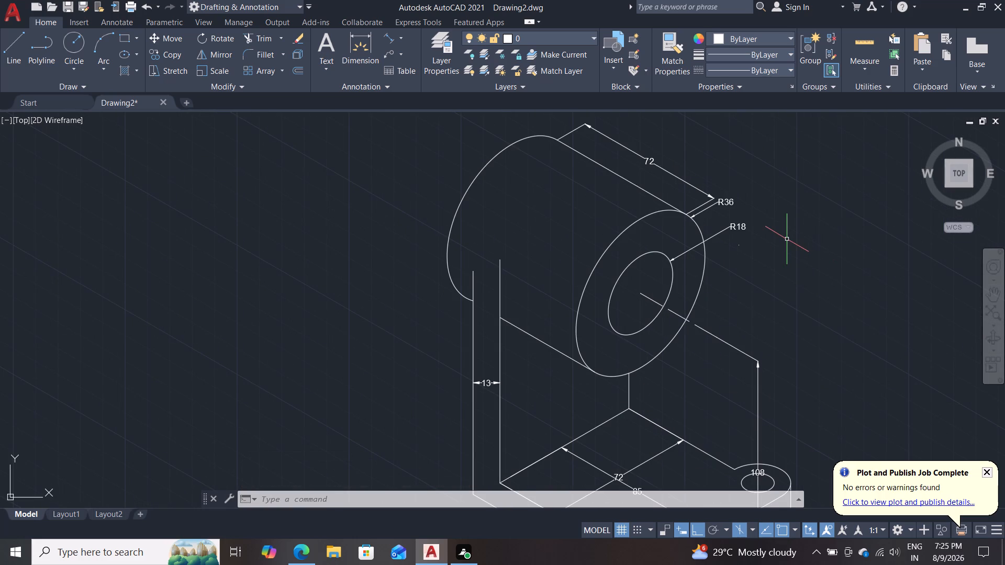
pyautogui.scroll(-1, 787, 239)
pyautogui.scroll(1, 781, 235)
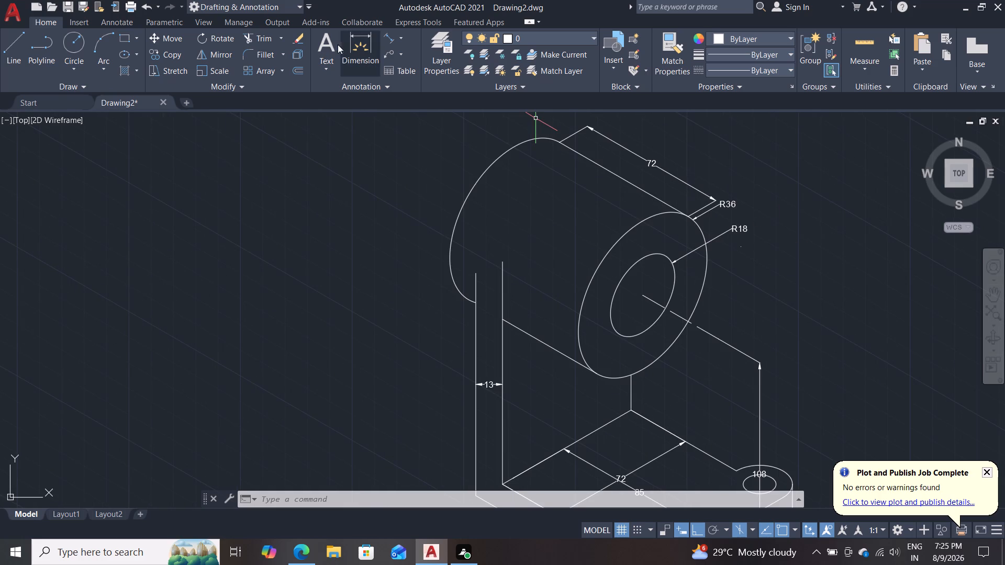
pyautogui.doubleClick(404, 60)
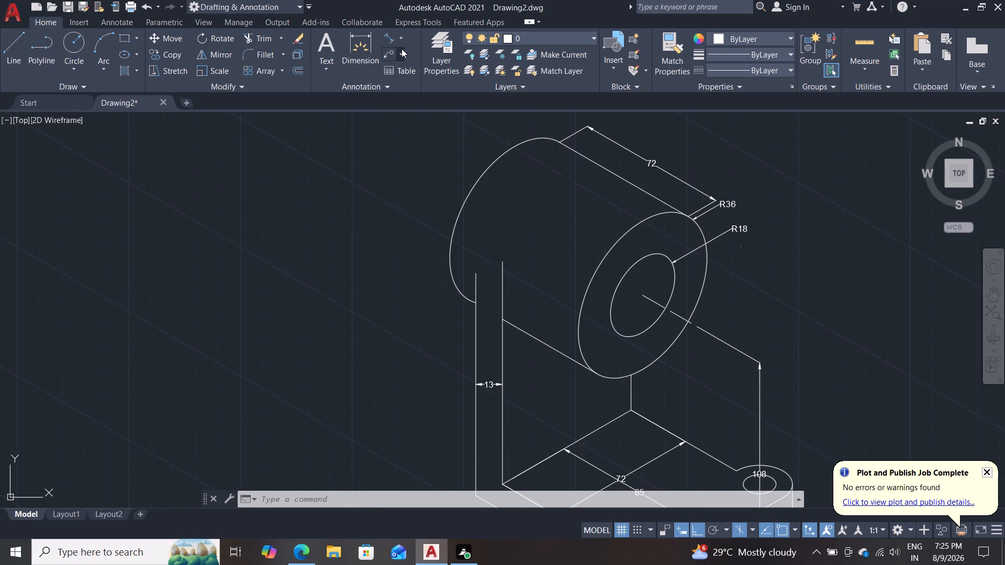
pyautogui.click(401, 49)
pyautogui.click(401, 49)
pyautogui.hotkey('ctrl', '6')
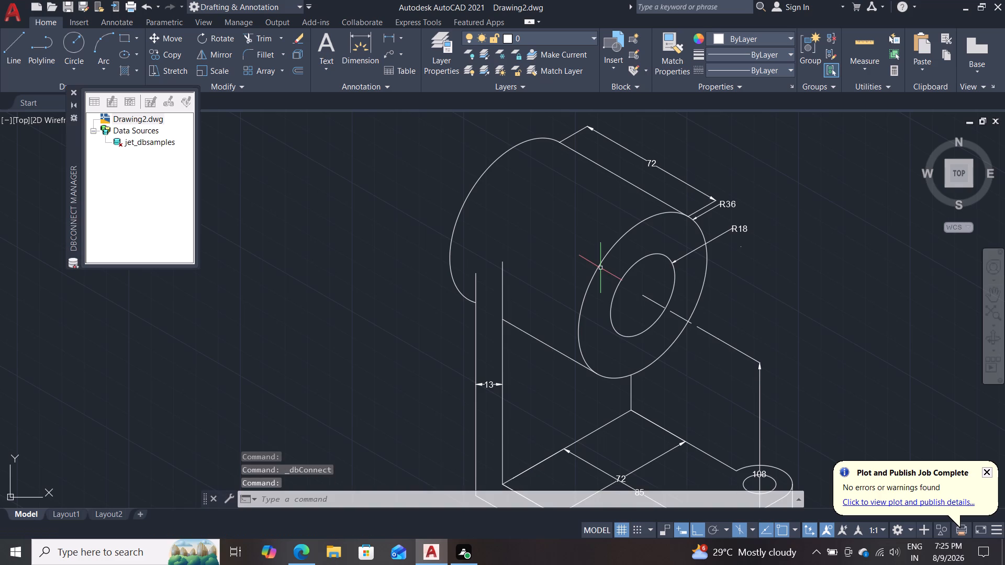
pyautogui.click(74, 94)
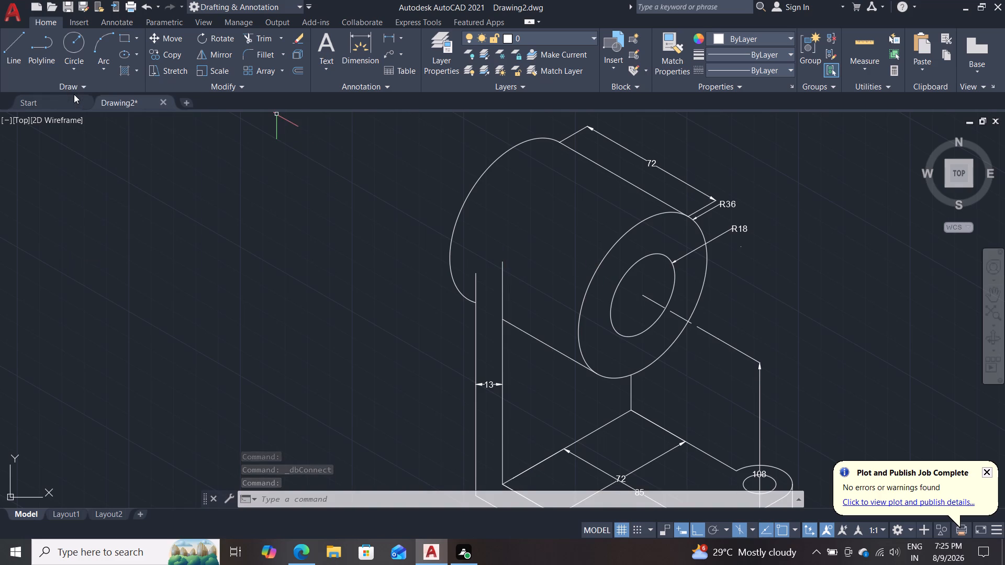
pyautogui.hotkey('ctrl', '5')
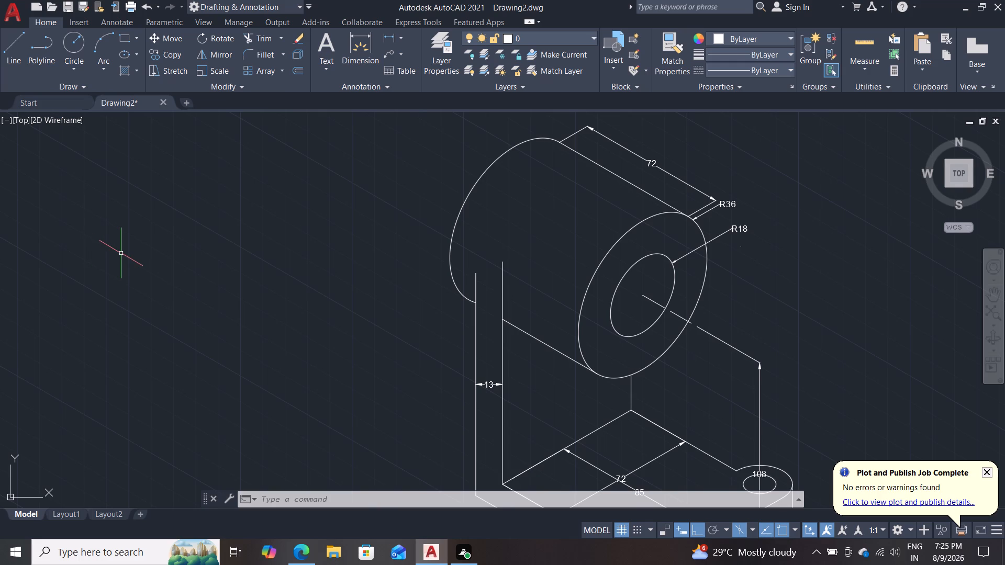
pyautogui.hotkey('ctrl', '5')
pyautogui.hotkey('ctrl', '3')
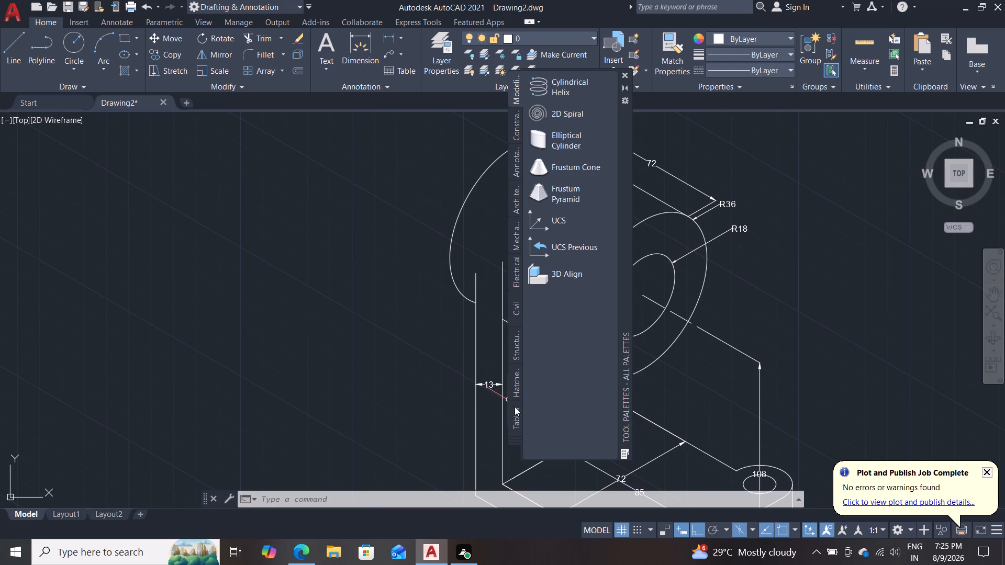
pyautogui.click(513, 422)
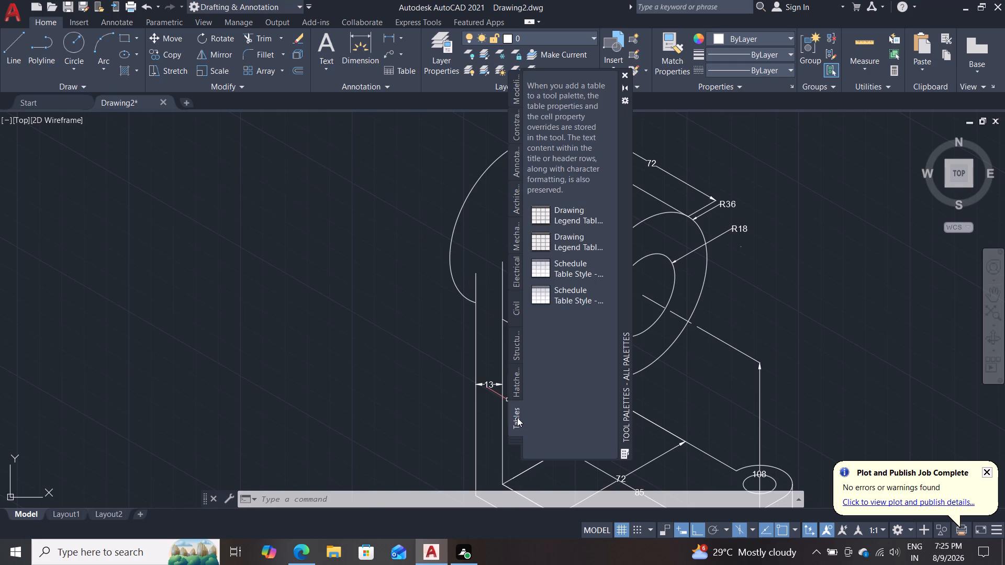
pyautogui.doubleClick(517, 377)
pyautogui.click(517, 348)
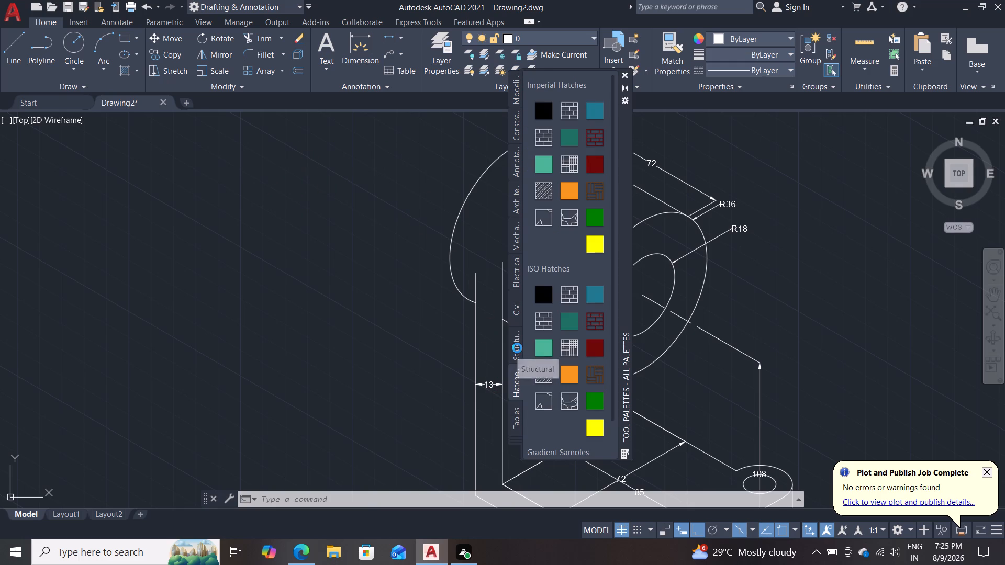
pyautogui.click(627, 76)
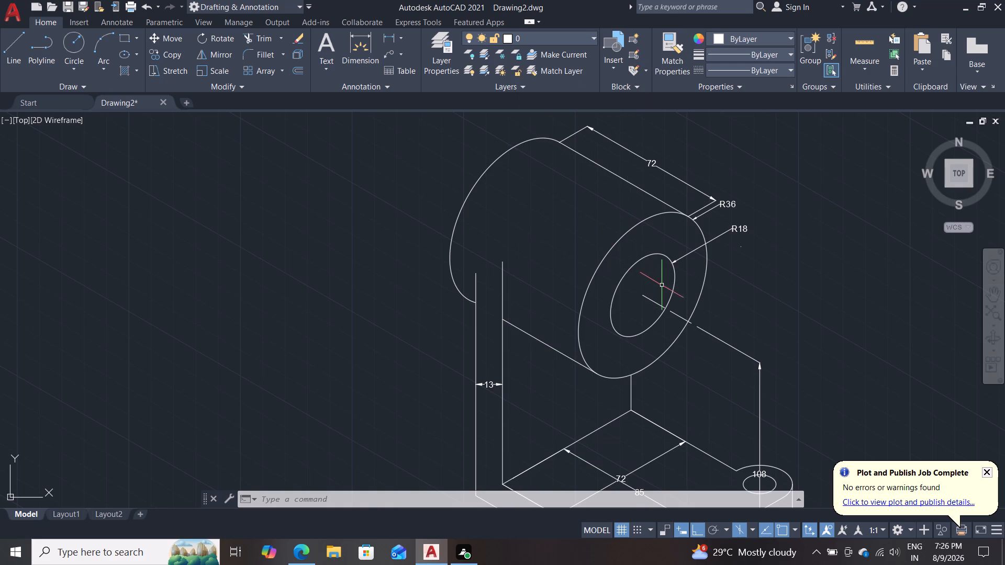
# Look over the part from the cylinder down to the lugged base to check which features still need dimensions.
pyautogui.scroll(-2, 668, 285)
pyautogui.scroll(2, 669, 286)
pyautogui.moveTo(793, 255); pyautogui.dragTo(807, 224, button='middle')
pyautogui.scroll(-1, 809, 223)
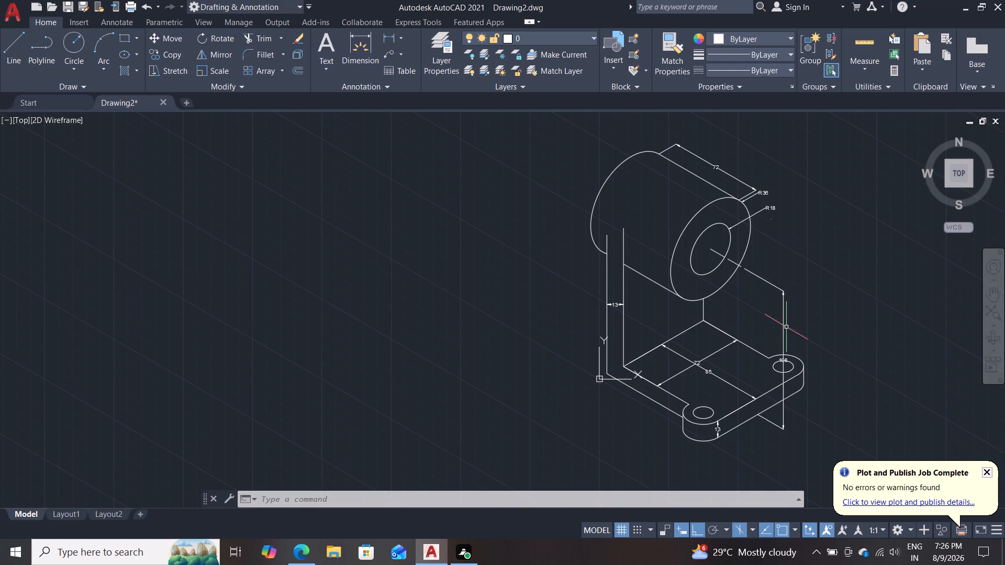
pyautogui.scroll(2, 786, 327)
pyautogui.moveTo(796, 320); pyautogui.dragTo(822, 163, button='middle')
pyautogui.scroll(-1, 831, 211)
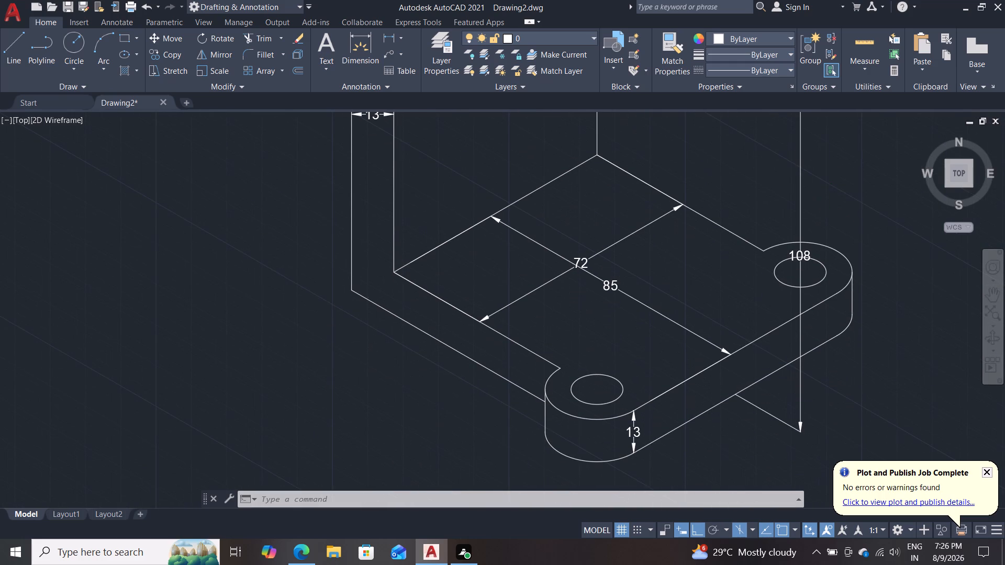
pyautogui.scroll(1, 831, 222)
pyautogui.moveTo(831, 222); pyautogui.dragTo(815, 326, button='middle')
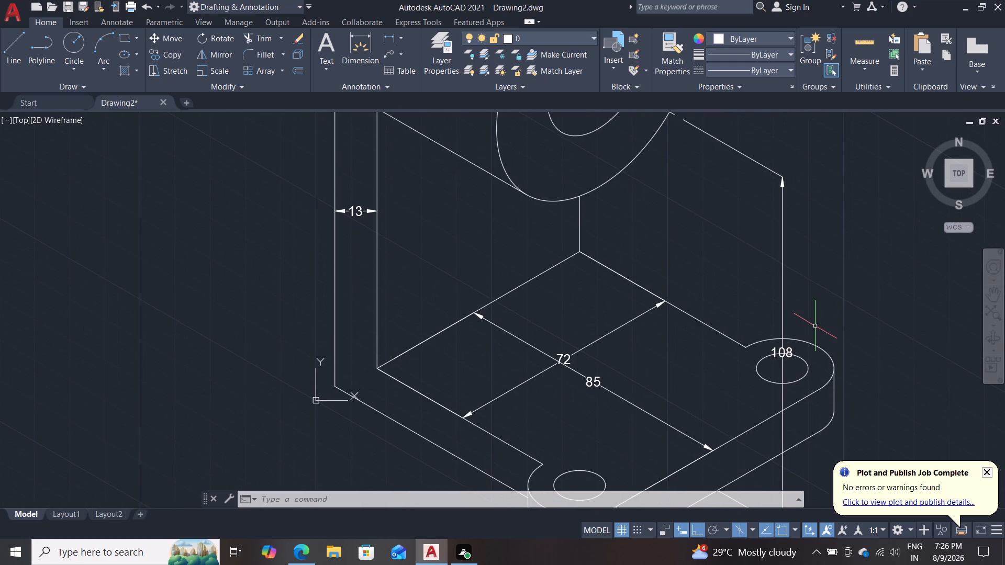
pyautogui.scroll(-1, 815, 303)
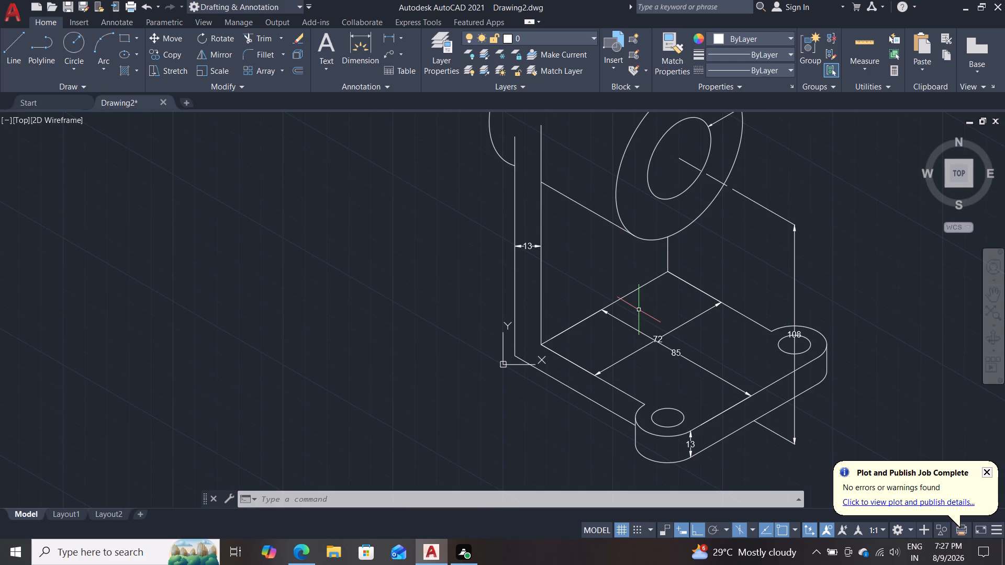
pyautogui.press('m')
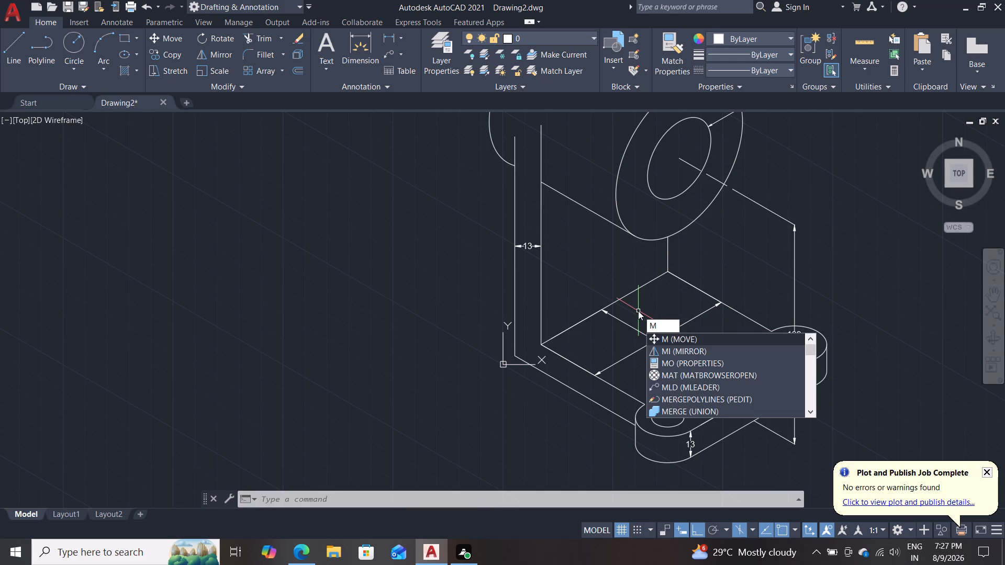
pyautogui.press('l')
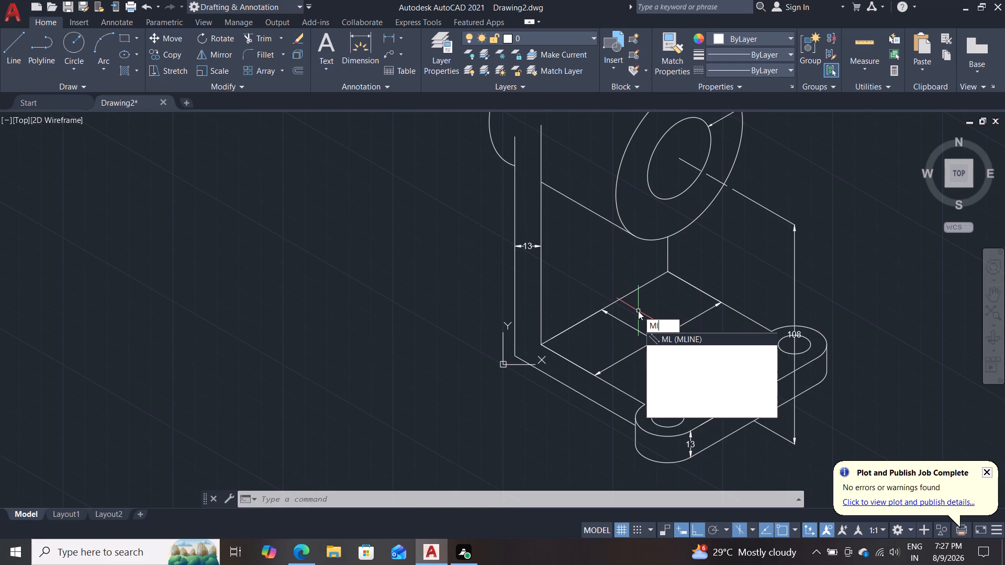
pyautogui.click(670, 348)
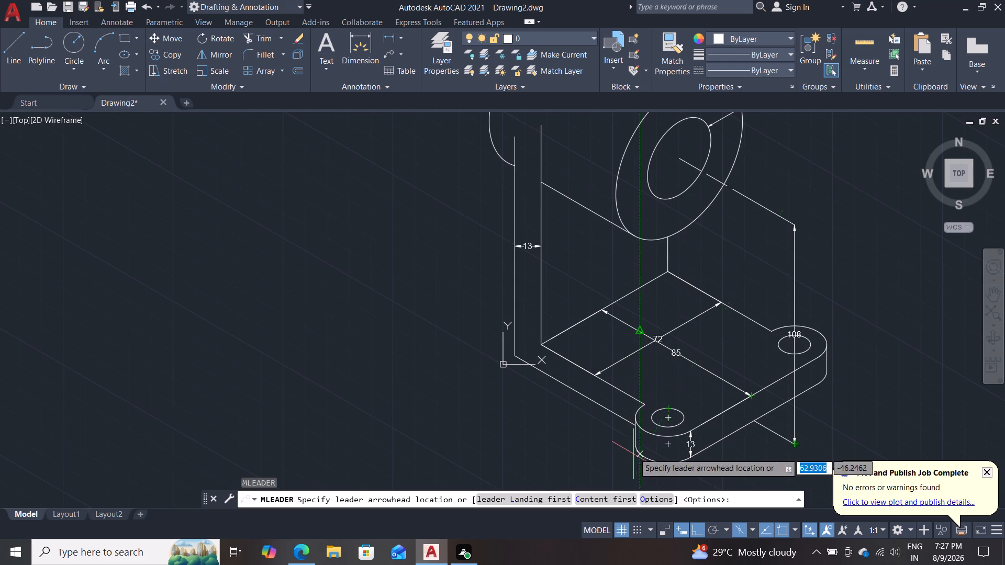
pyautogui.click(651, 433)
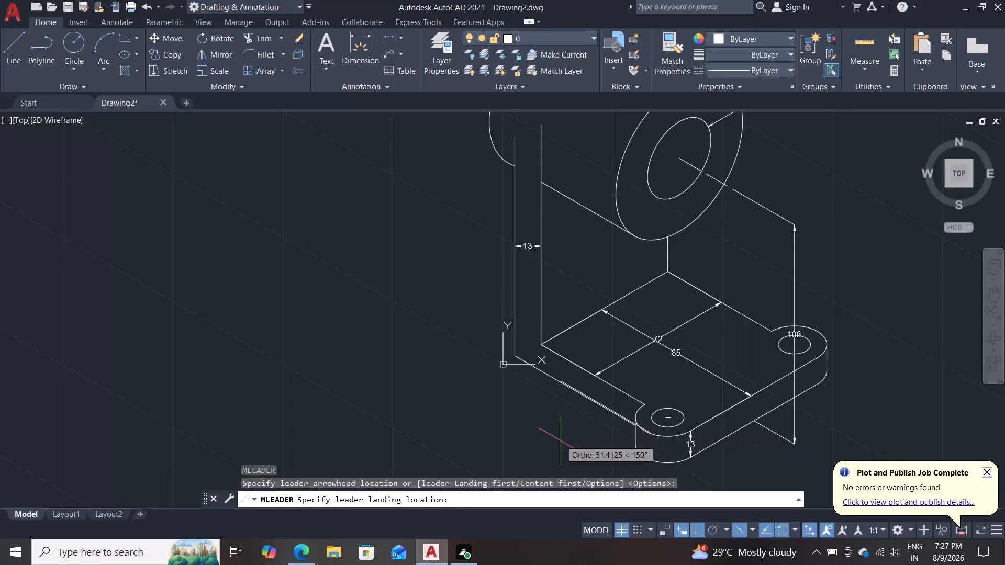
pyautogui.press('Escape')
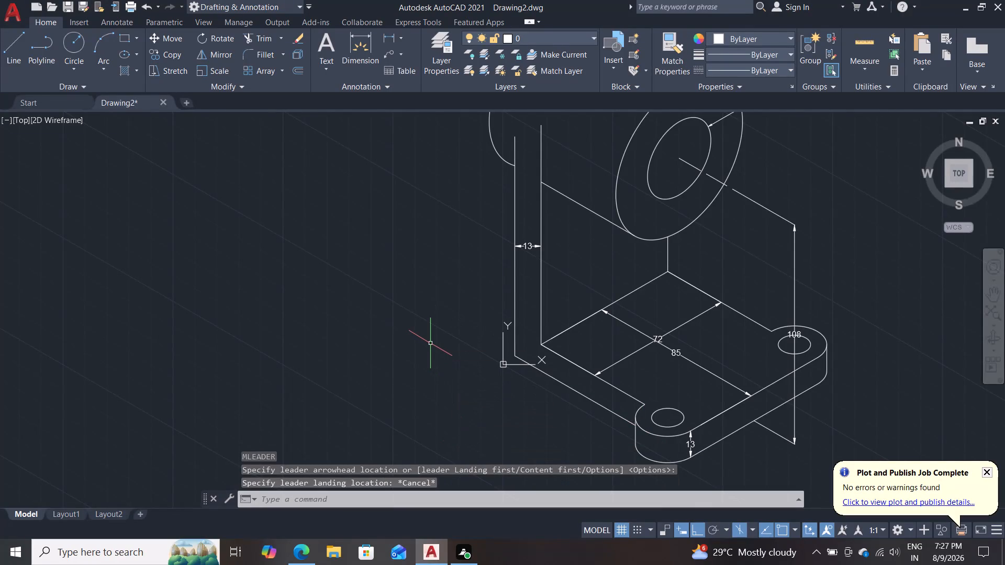
# Add a multileader reading R13 to the front lug's upper outer arc, running outward below the base along the top isoplane.
pyautogui.click(388, 50)
pyautogui.moveTo(500, 391); pyautogui.dragTo(396, 298, button='middle')
pyautogui.click(565, 344)
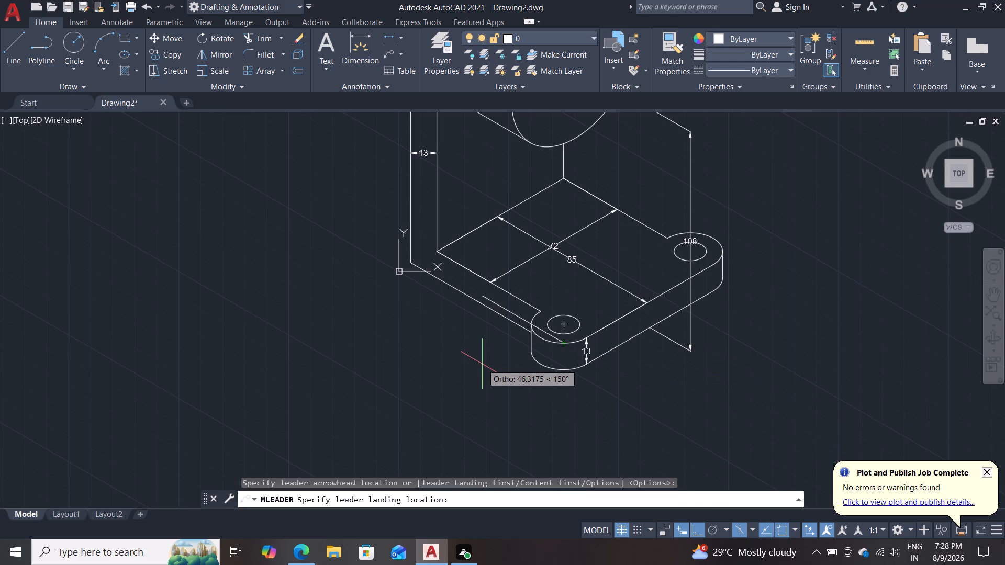
pyautogui.press('F5')
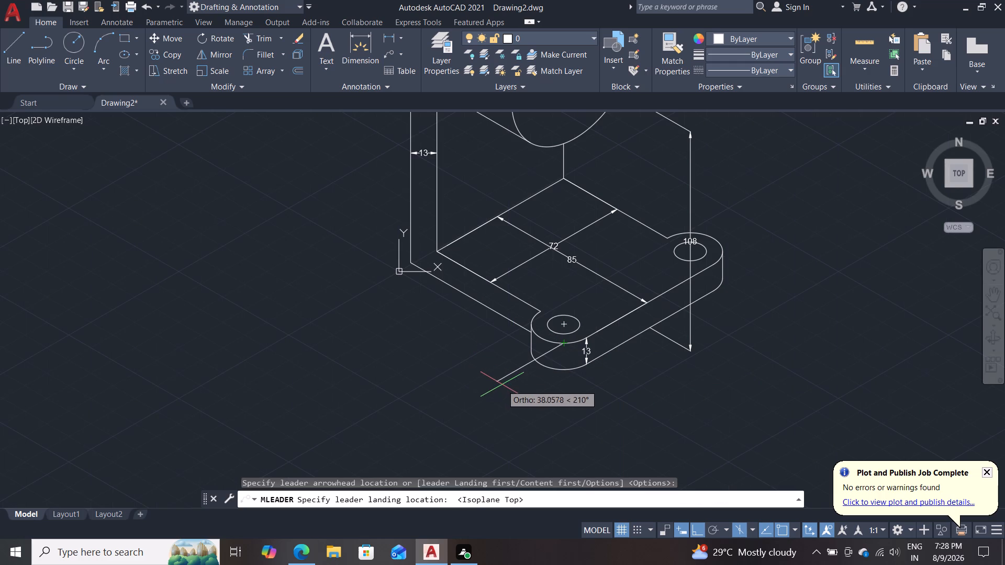
pyautogui.click(496, 377)
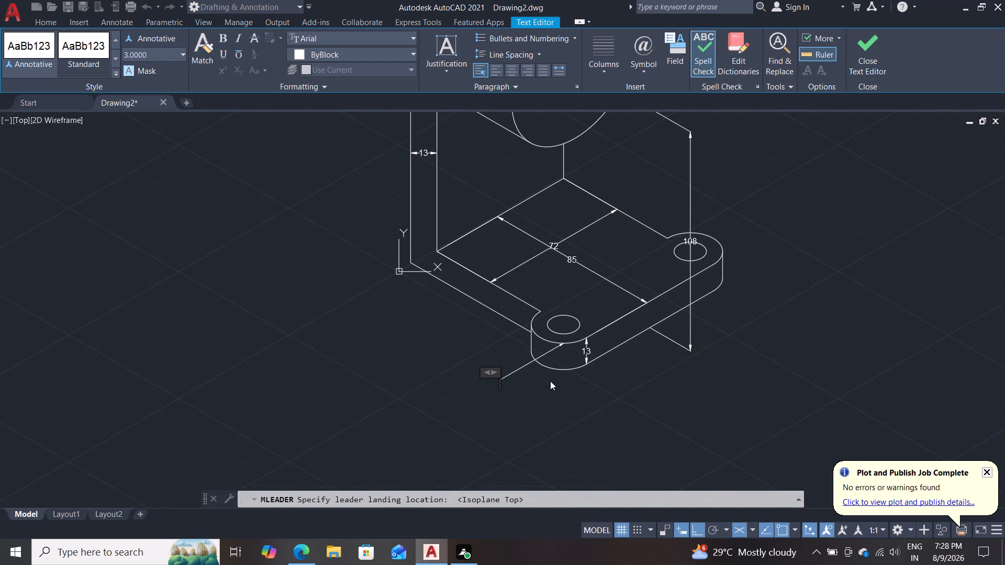
pyautogui.press('r')
pyautogui.write('13')
pyautogui.press('Return')
pyautogui.press('Escape')
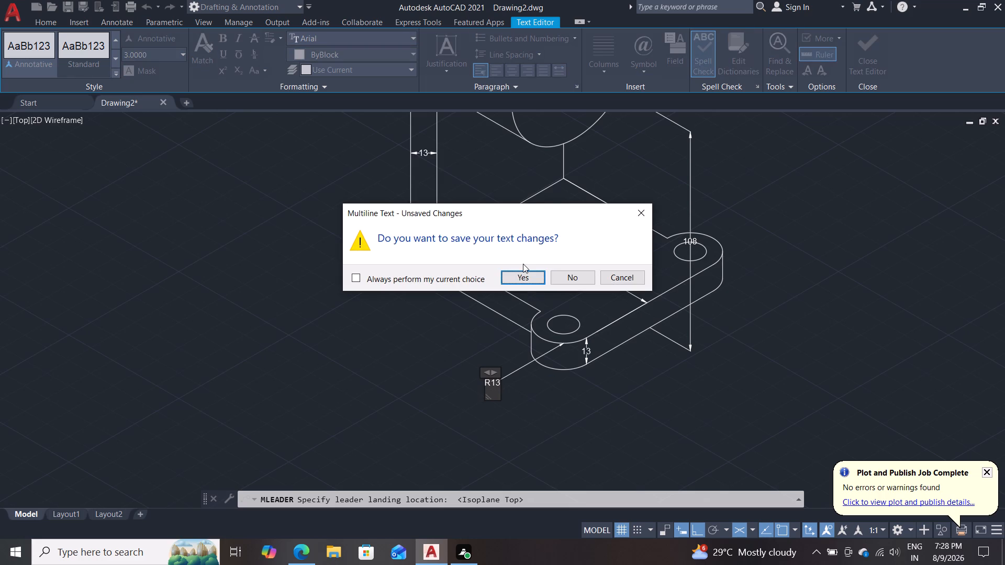
pyautogui.click(522, 276)
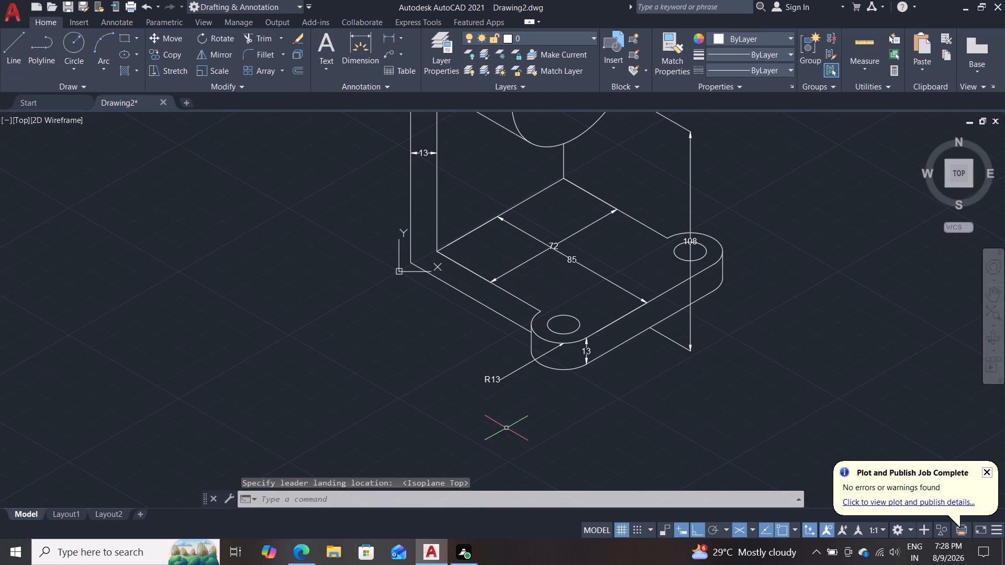
# Shorten the R13 leader by moving its text end close beside the front lug's outer side.
pyautogui.click(502, 379)
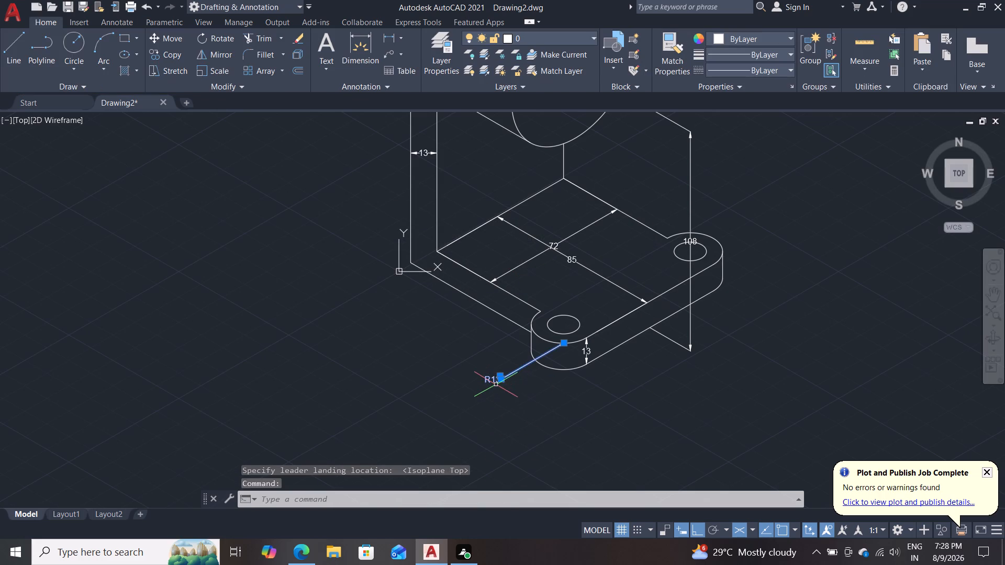
pyautogui.click(504, 378)
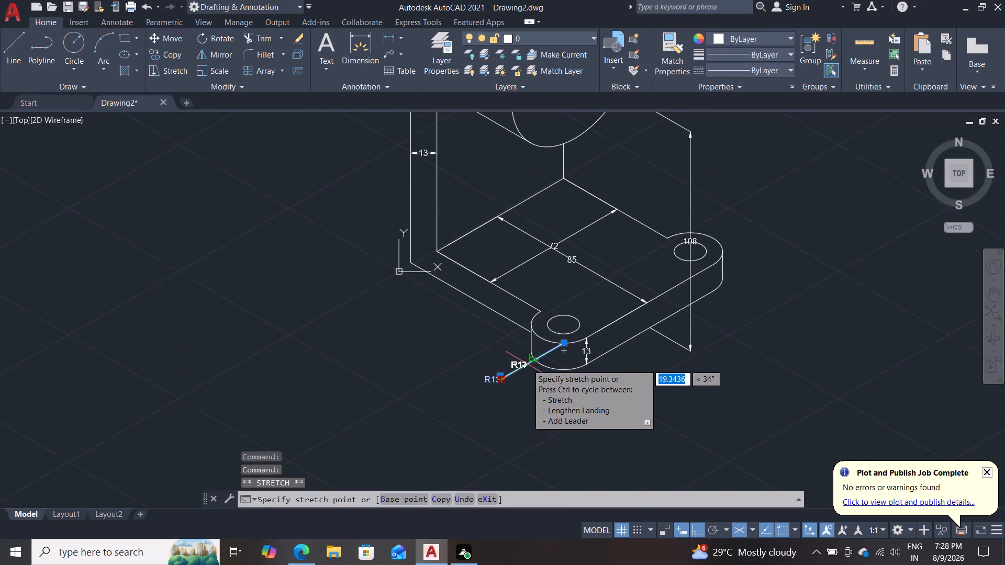
pyautogui.click(524, 364)
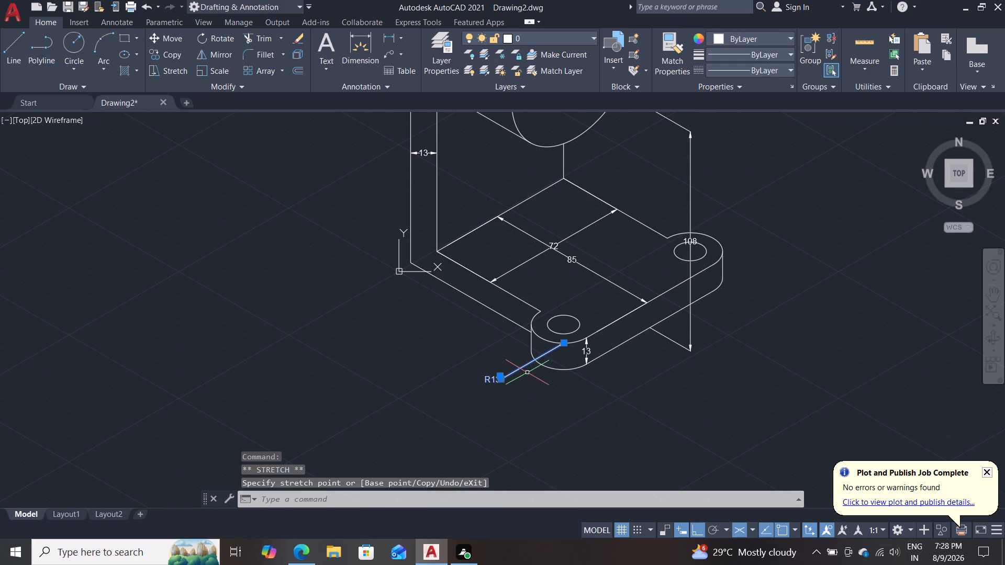
pyautogui.click(501, 379)
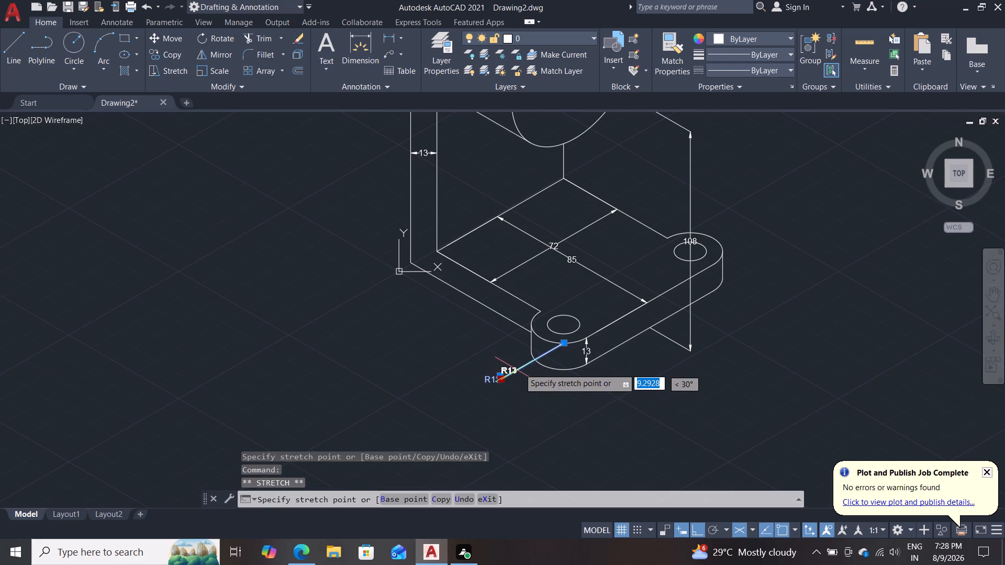
pyautogui.click(523, 367)
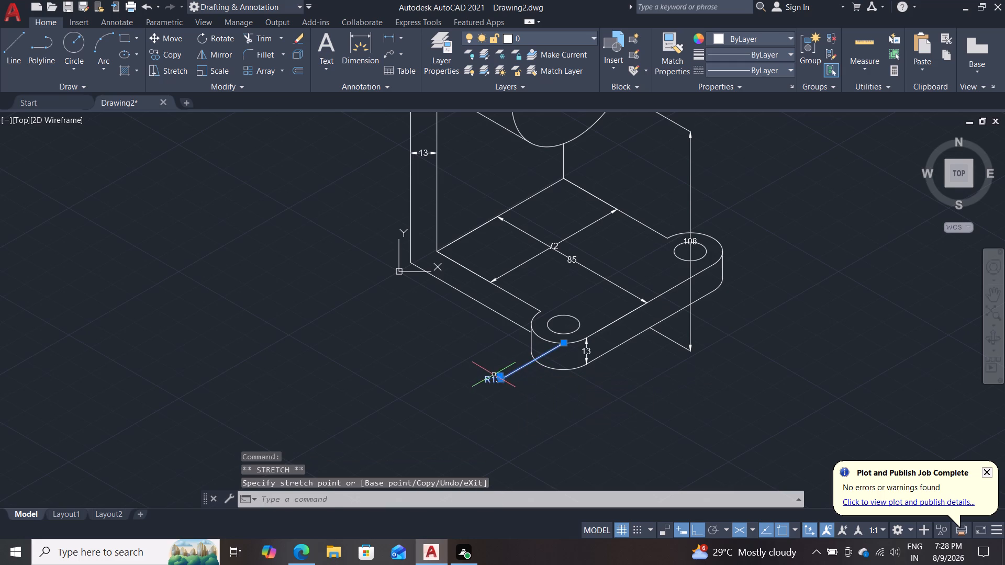
pyautogui.click(501, 379)
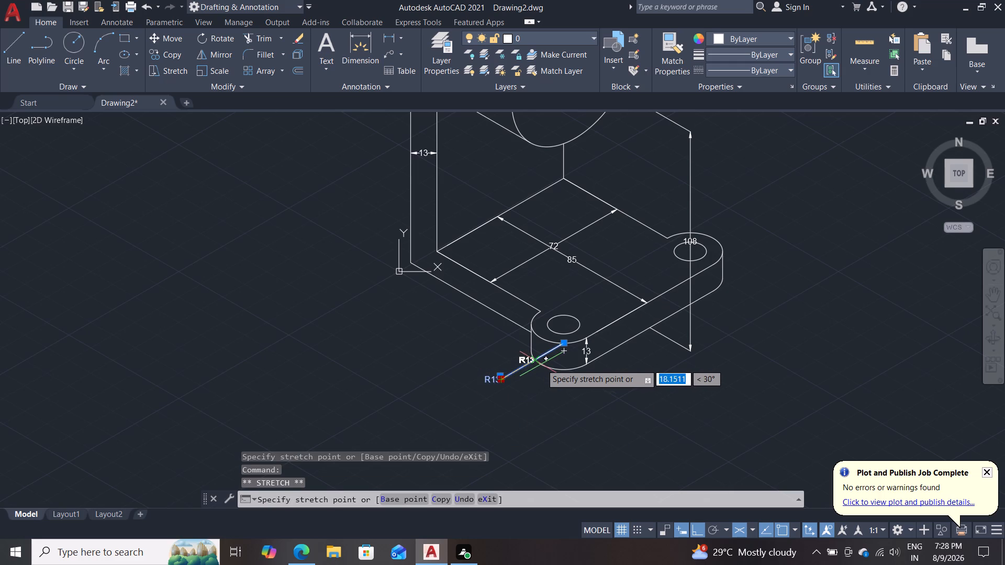
pyautogui.click(541, 368)
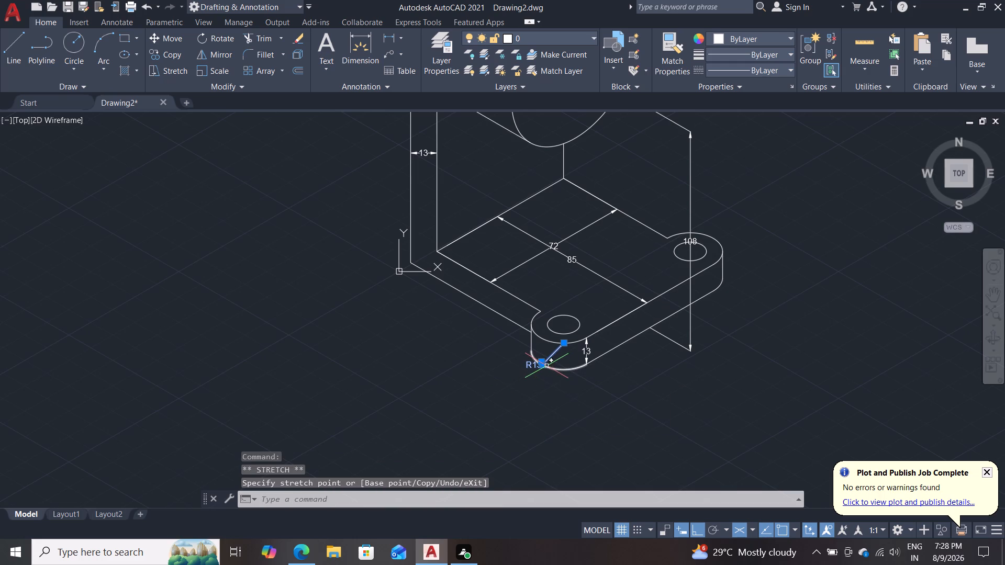
pyautogui.click(543, 366)
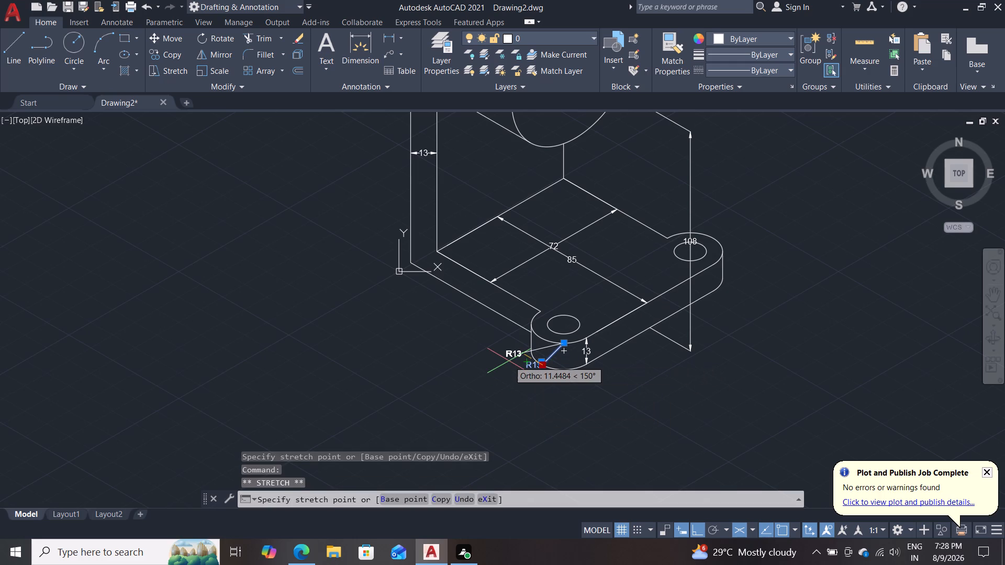
pyautogui.click(509, 361)
pyautogui.press('Escape')
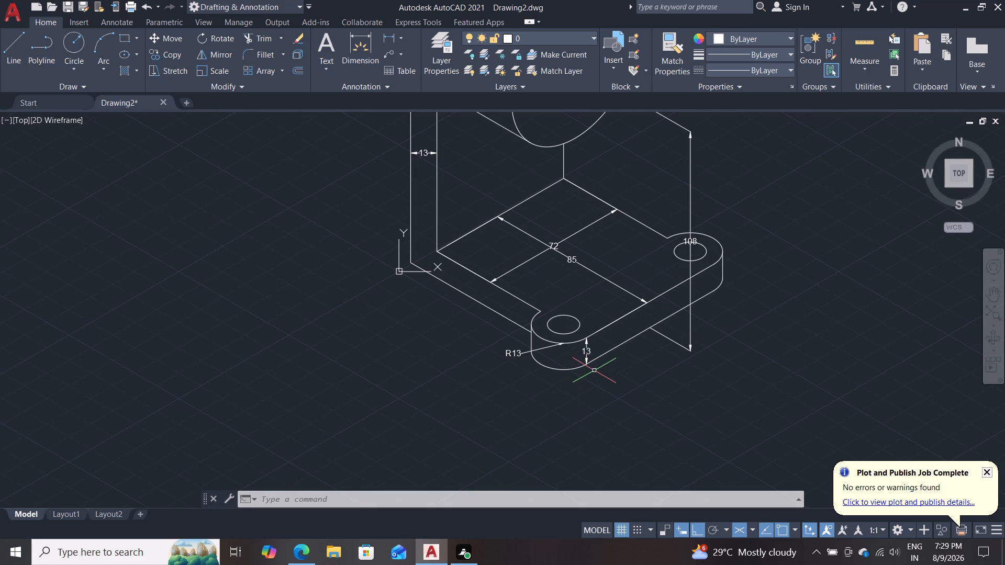
# Add a multileader reading R6.5 to the front lug's hole, with its text just above the hole on the base's top face.
pyautogui.click(389, 54)
pyautogui.click(567, 319)
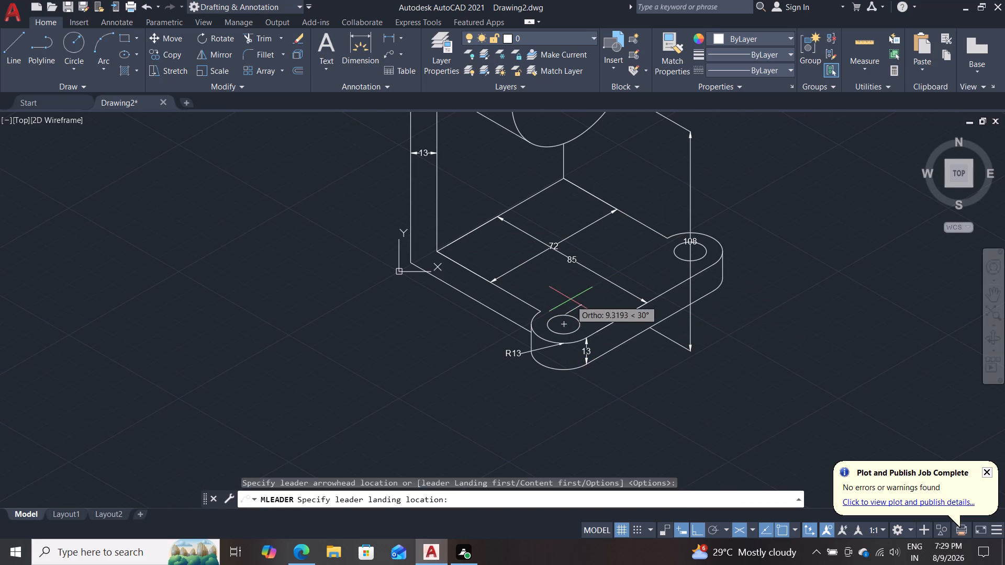
pyautogui.click(582, 302)
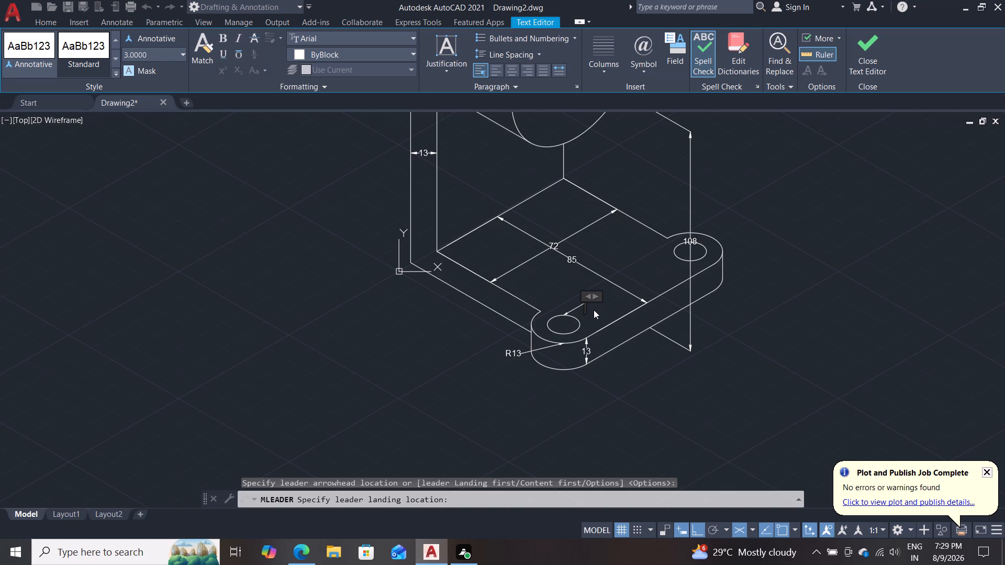
pyautogui.press('r')
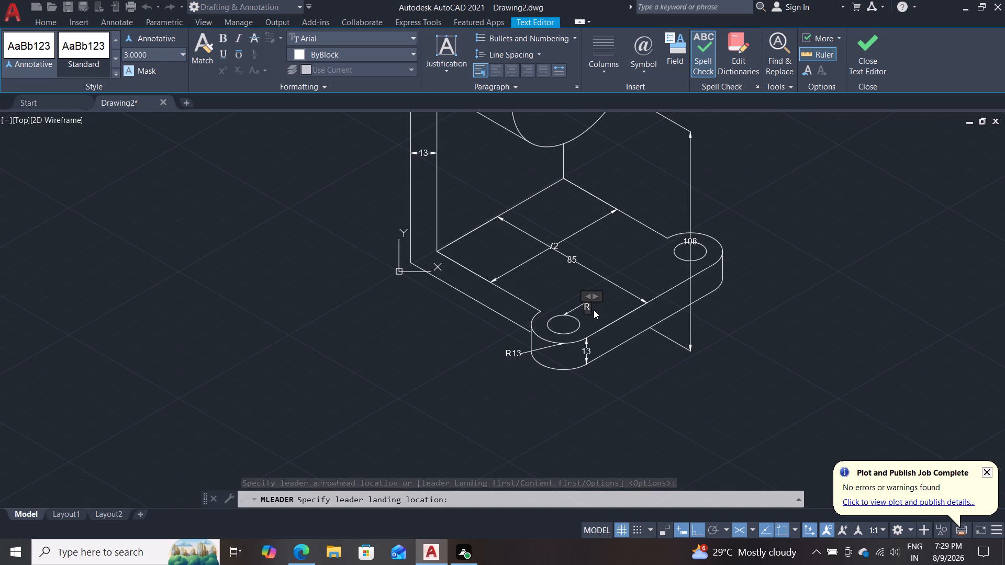
pyautogui.write('6.5')
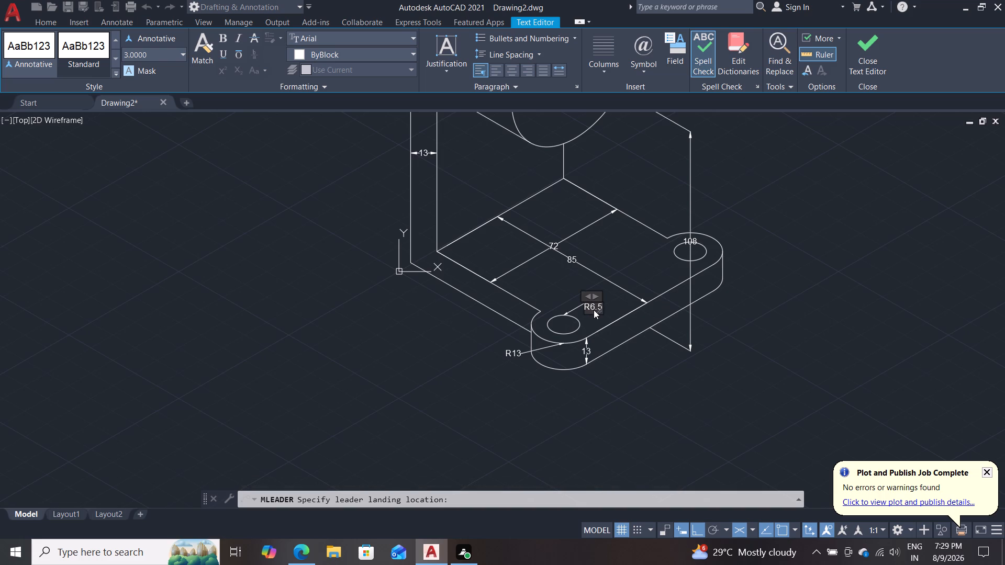
pyautogui.press('Return')
pyautogui.press('Escape')
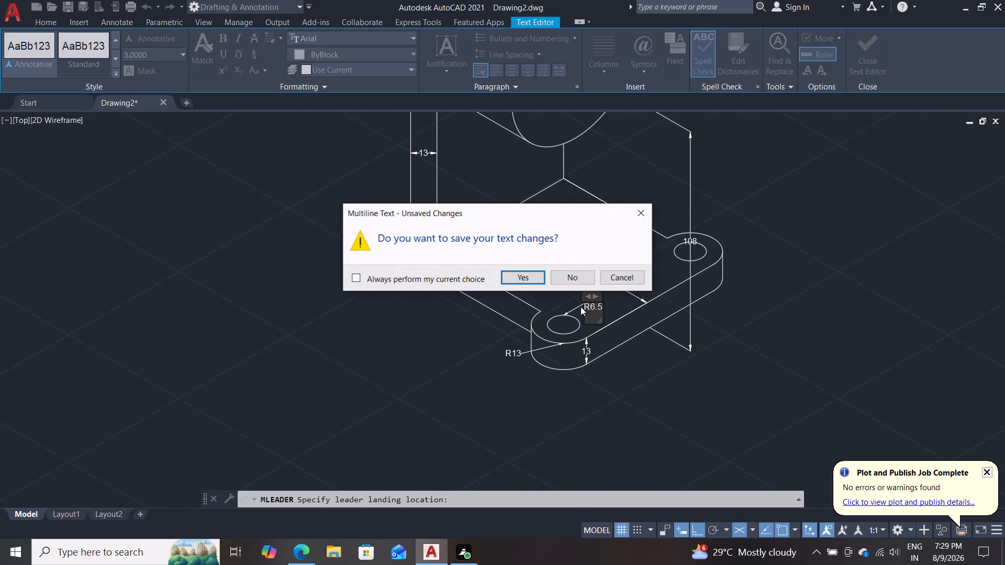
pyautogui.click(526, 281)
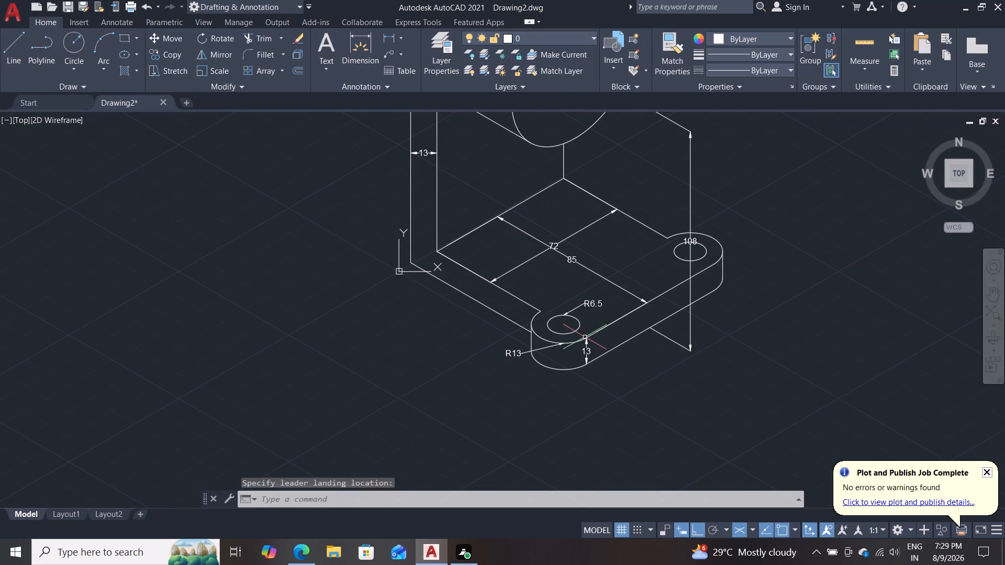
# Draw a vertical line about 28 mm long upward from where the cylinder's rear arc meets the upright's outer edge, on the right isoplane.
pyautogui.scroll(-1, 750, 287)
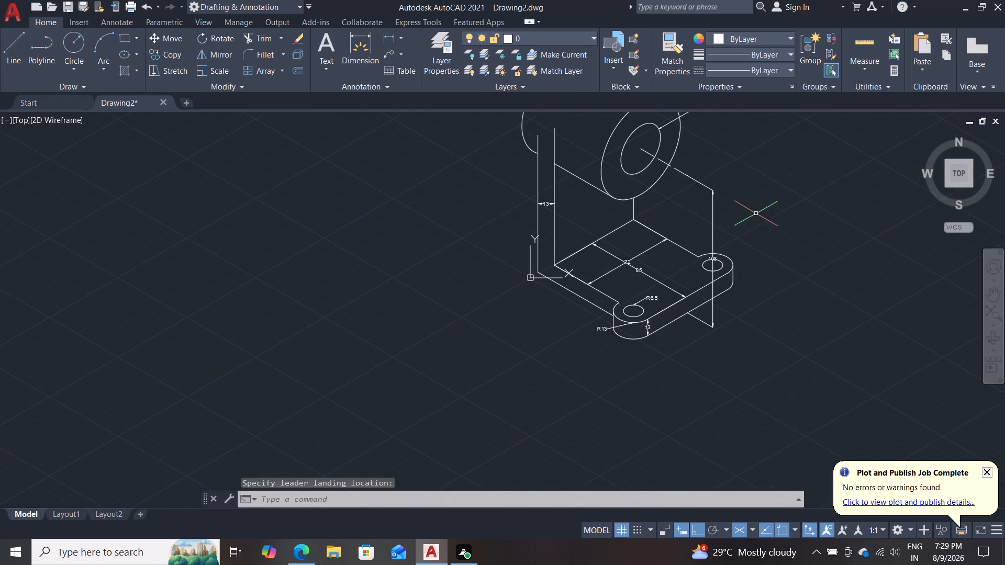
pyautogui.moveTo(760, 206); pyautogui.dragTo(745, 359, button='middle')
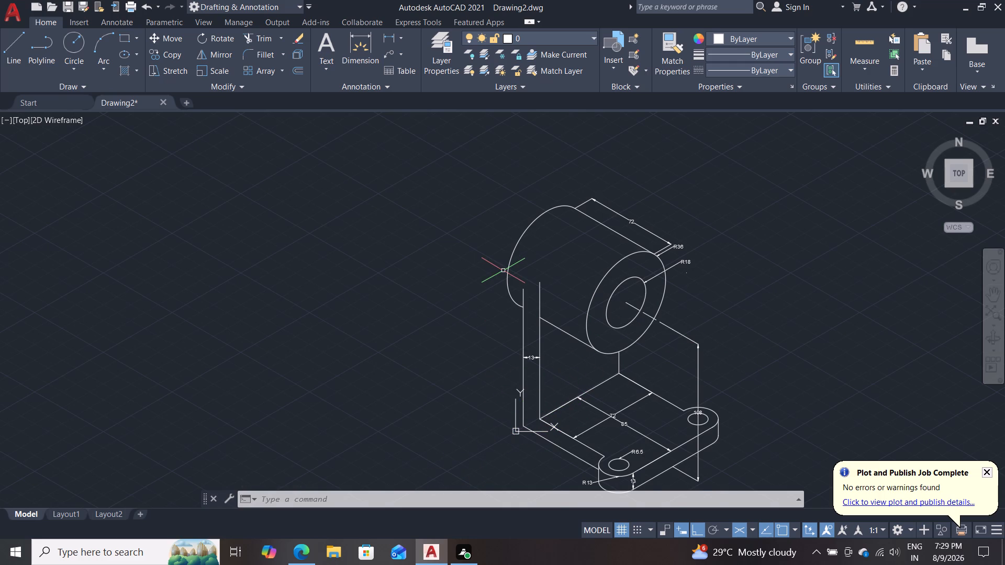
pyautogui.scroll(1, 501, 272)
pyautogui.moveTo(501, 272); pyautogui.dragTo(402, 228, button='middle')
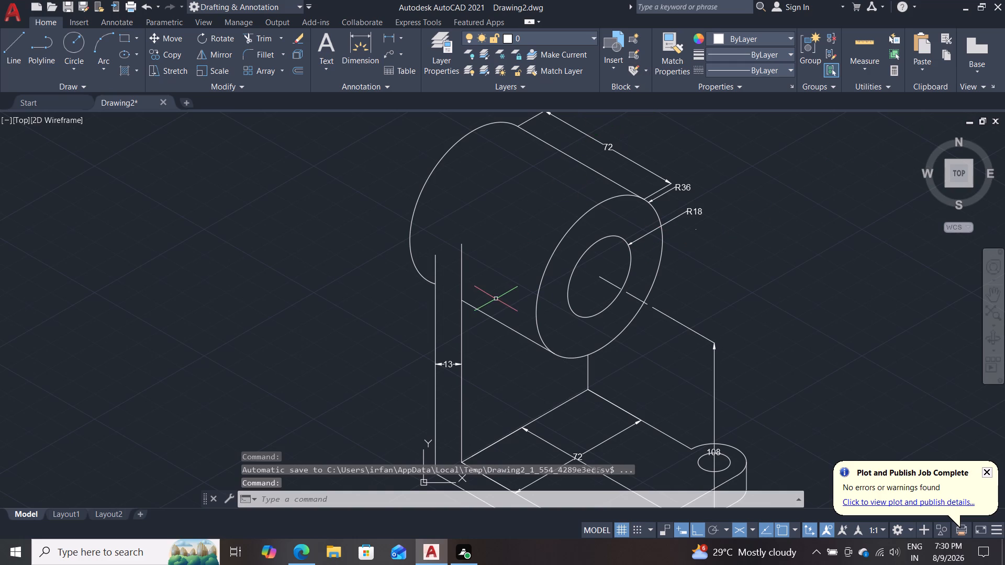
pyautogui.scroll(-1, 496, 299)
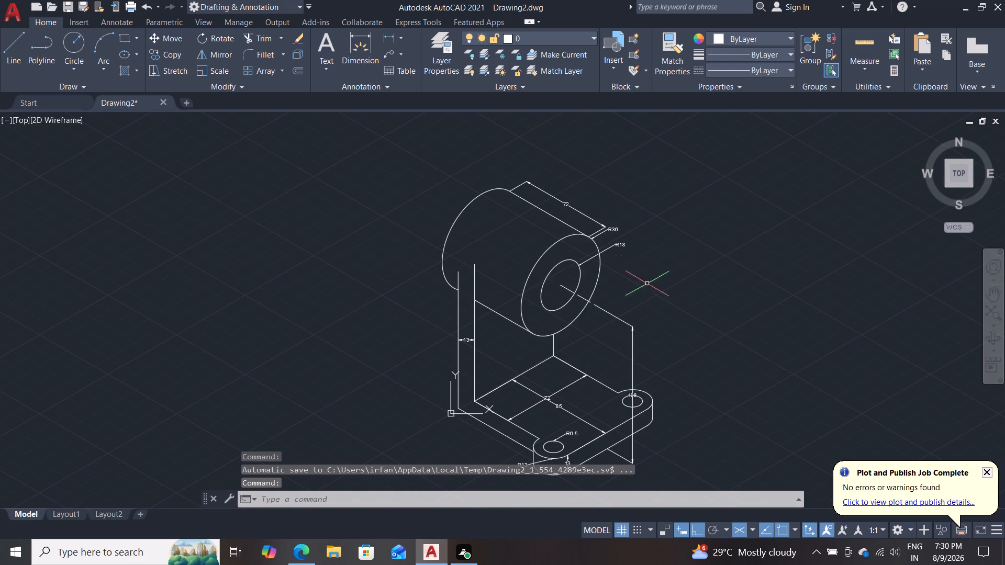
pyautogui.scroll(1, 630, 293)
pyautogui.moveTo(634, 291); pyautogui.dragTo(691, 253, button='middle')
pyautogui.scroll(1, 693, 254)
pyautogui.press('l')
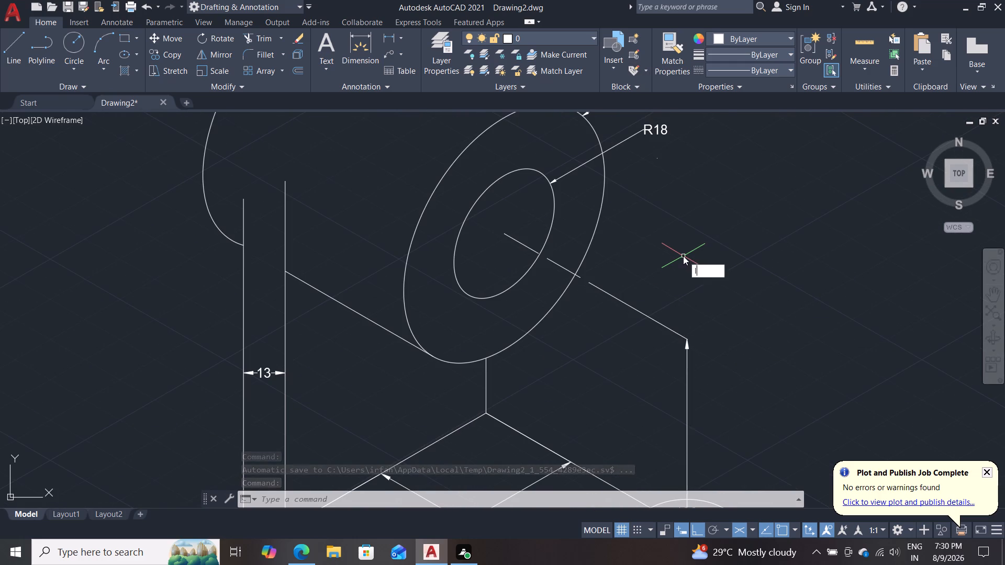
pyautogui.press('Return')
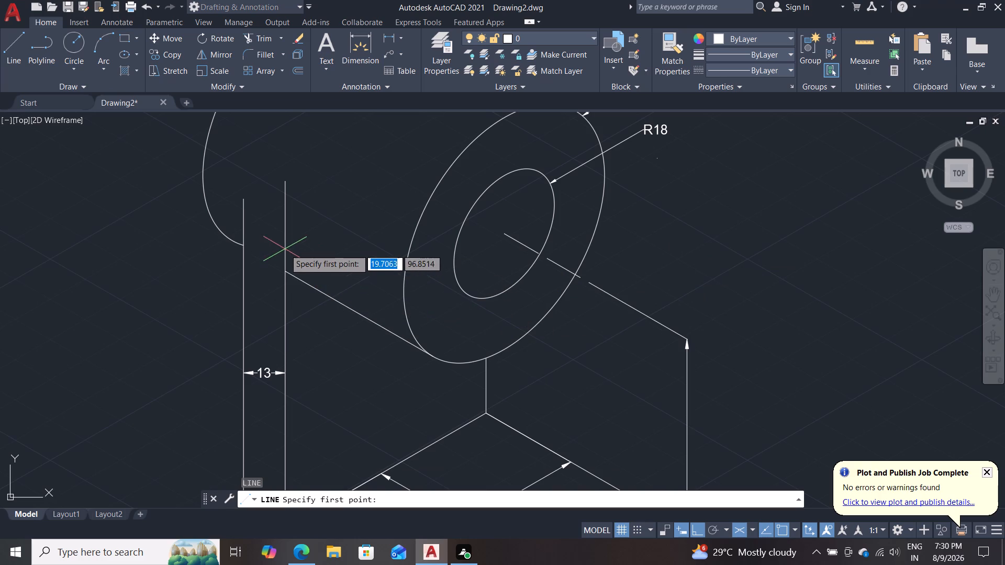
pyautogui.click(242, 250)
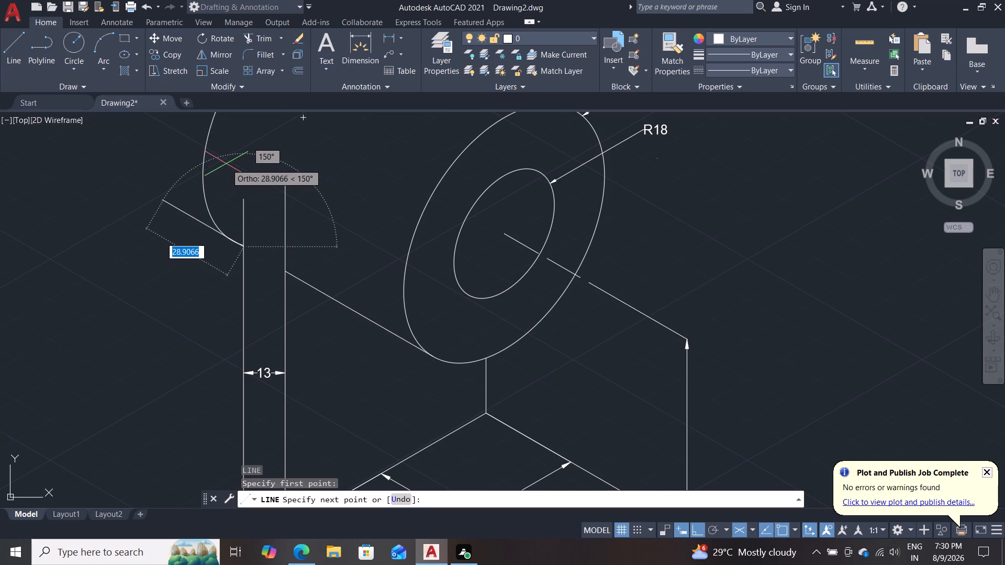
pyautogui.press('F5')
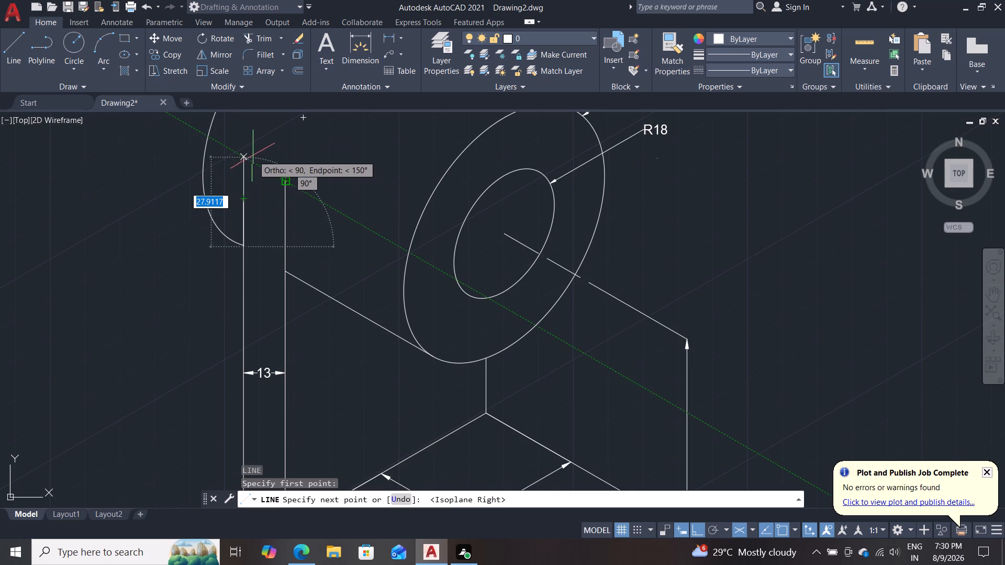
pyautogui.click(244, 157)
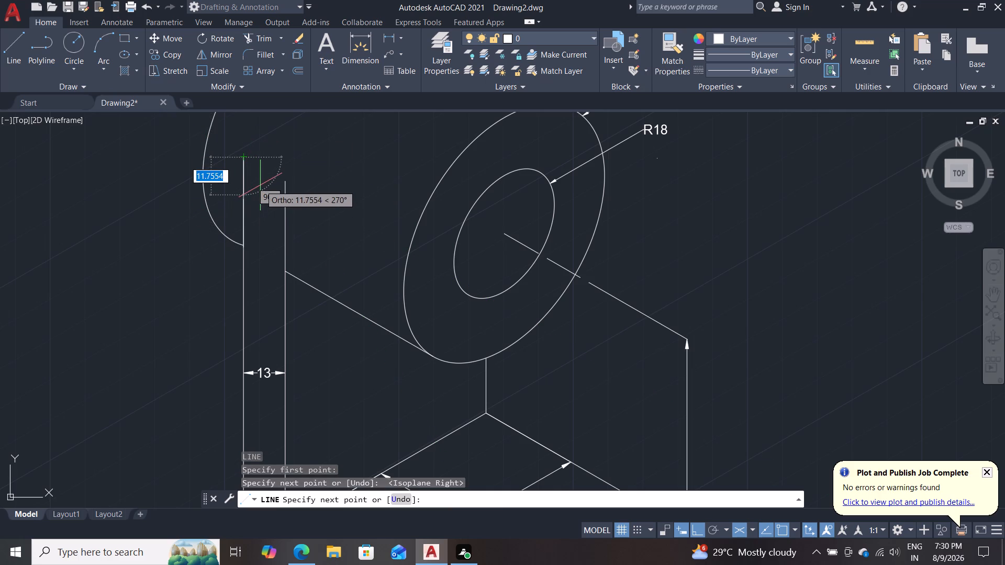
pyautogui.press('Escape')
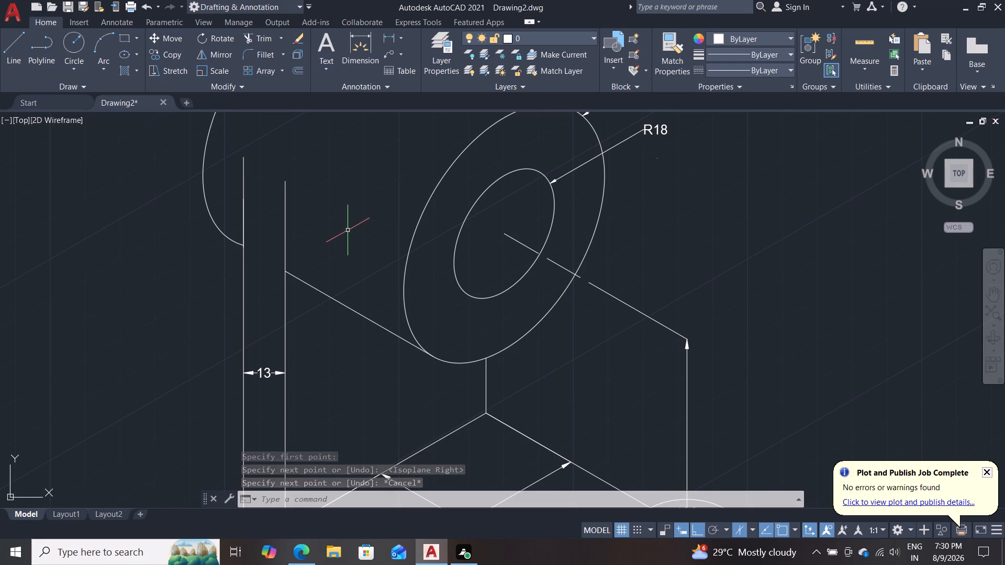
# Run Overkill on the whole part and its dimensions to delete duplicate and overlapping objects, keeping the default comparison settings.
pyautogui.scroll(-2, 352, 229)
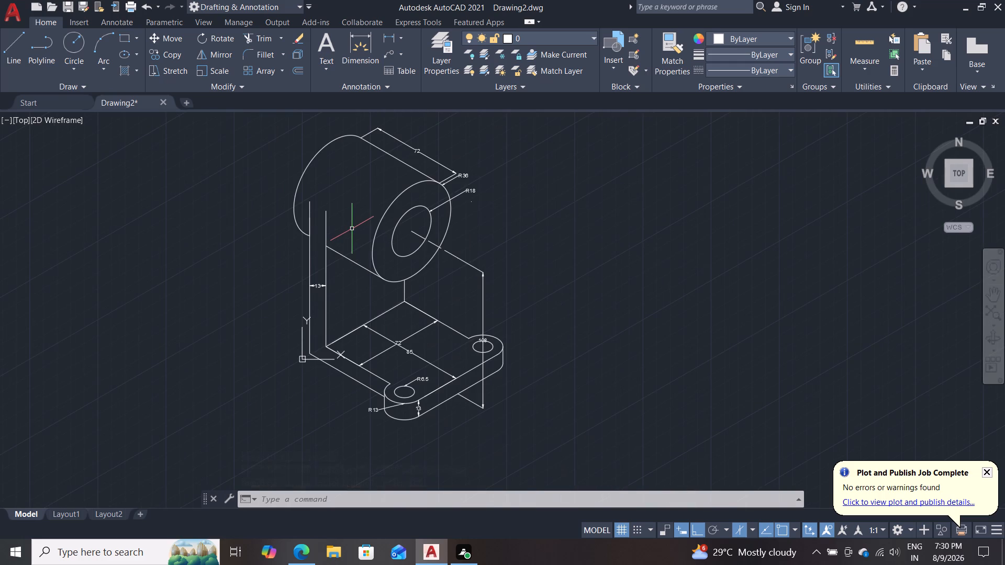
pyautogui.moveTo(506, 184); pyautogui.dragTo(515, 203, button='middle')
pyautogui.moveTo(500, 143); pyautogui.dragTo(491, 141)
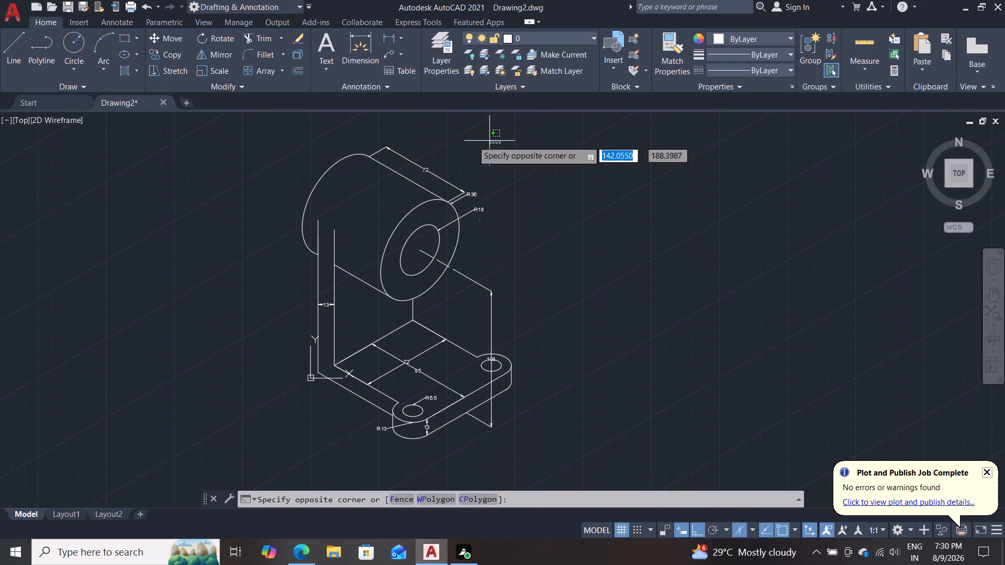
pyautogui.click(300, 433)
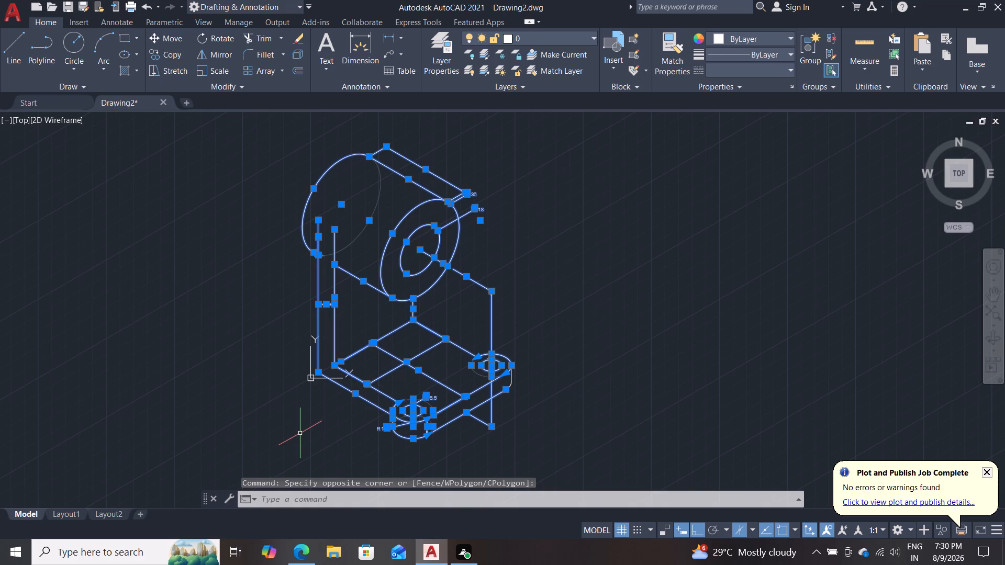
pyautogui.write('ove')
pyautogui.click(351, 459)
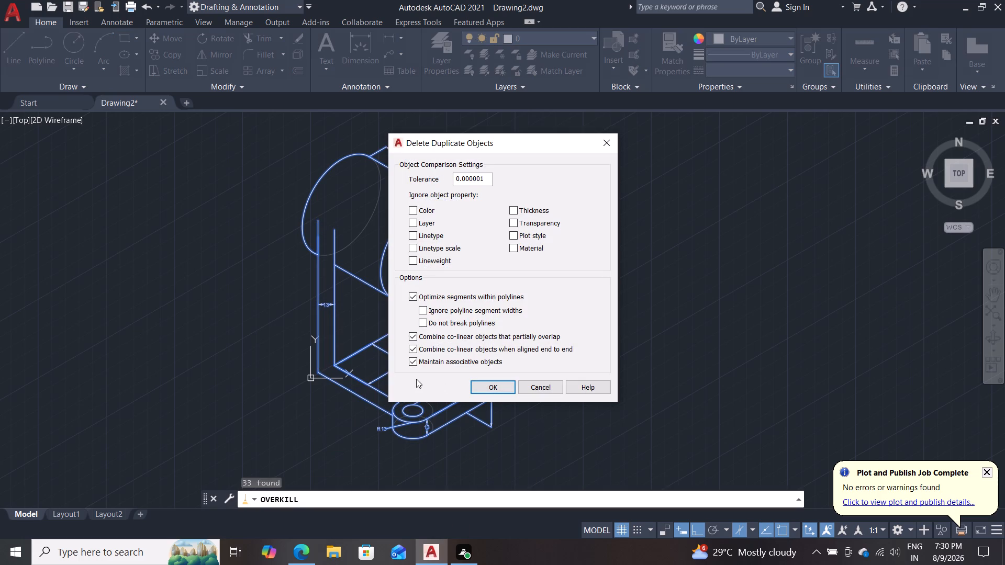
pyautogui.doubleClick(472, 388)
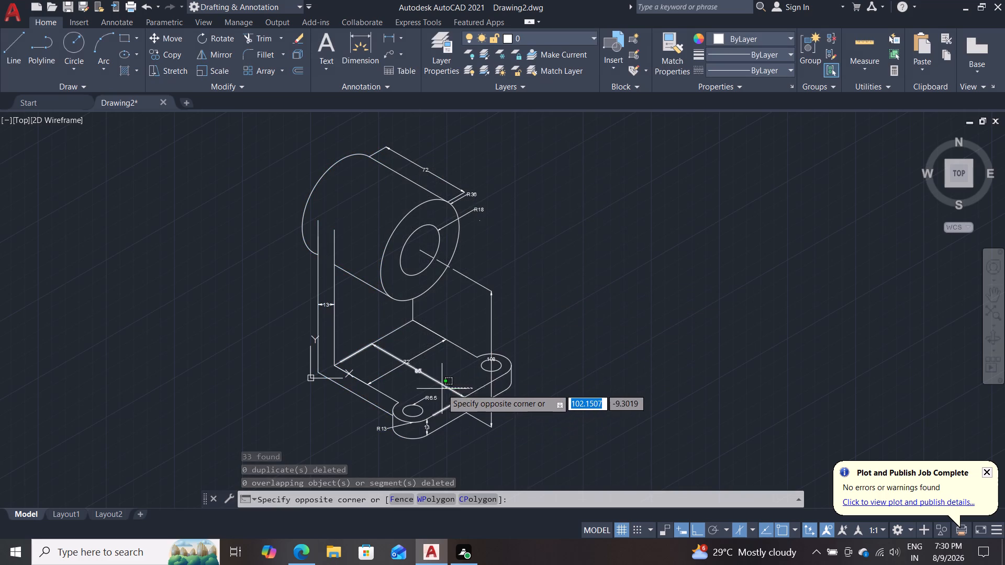
pyautogui.click(456, 368)
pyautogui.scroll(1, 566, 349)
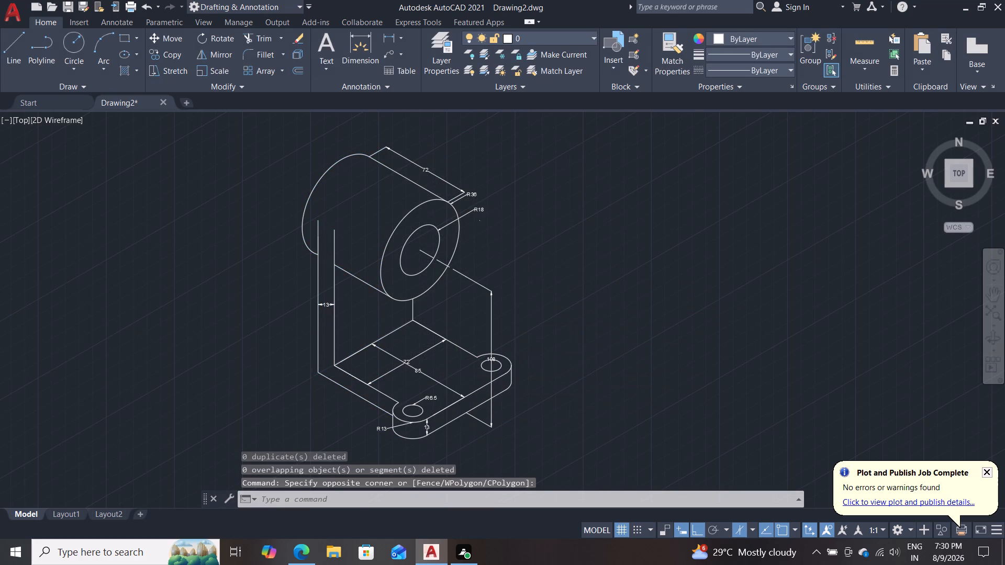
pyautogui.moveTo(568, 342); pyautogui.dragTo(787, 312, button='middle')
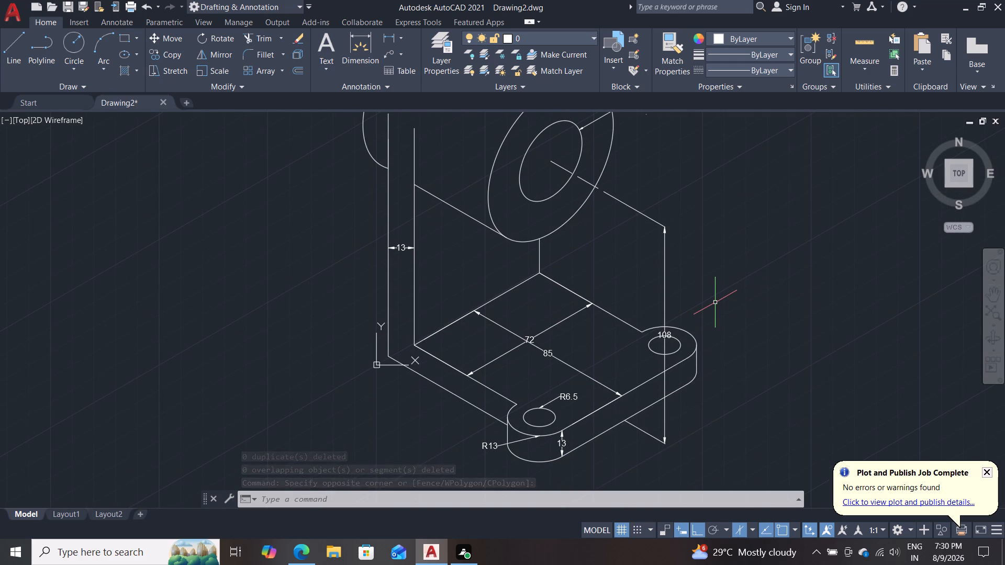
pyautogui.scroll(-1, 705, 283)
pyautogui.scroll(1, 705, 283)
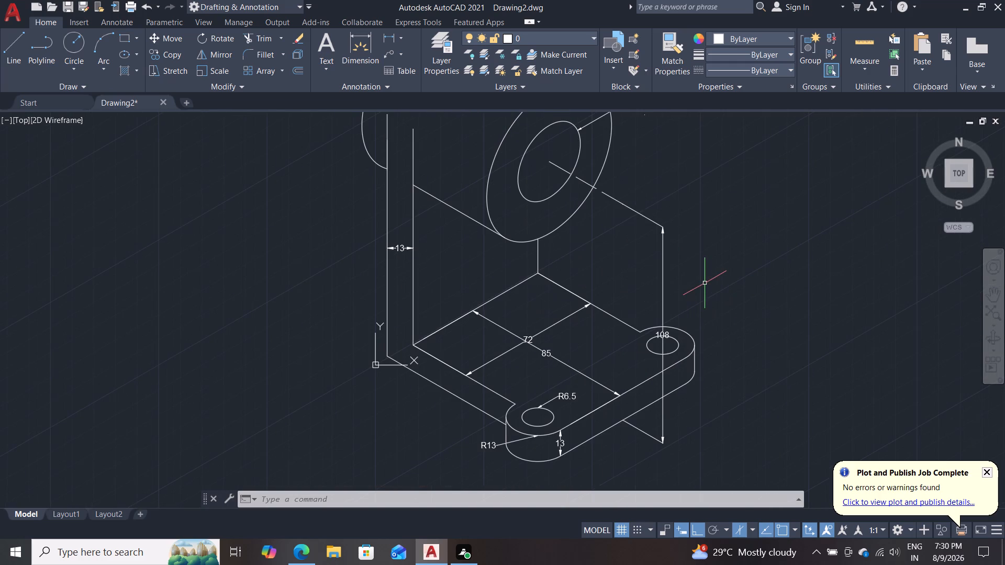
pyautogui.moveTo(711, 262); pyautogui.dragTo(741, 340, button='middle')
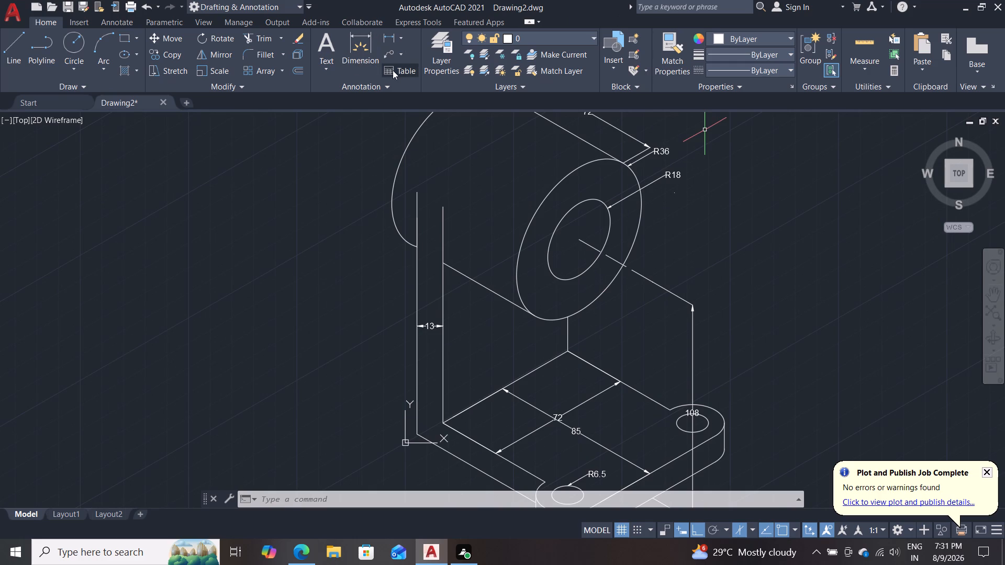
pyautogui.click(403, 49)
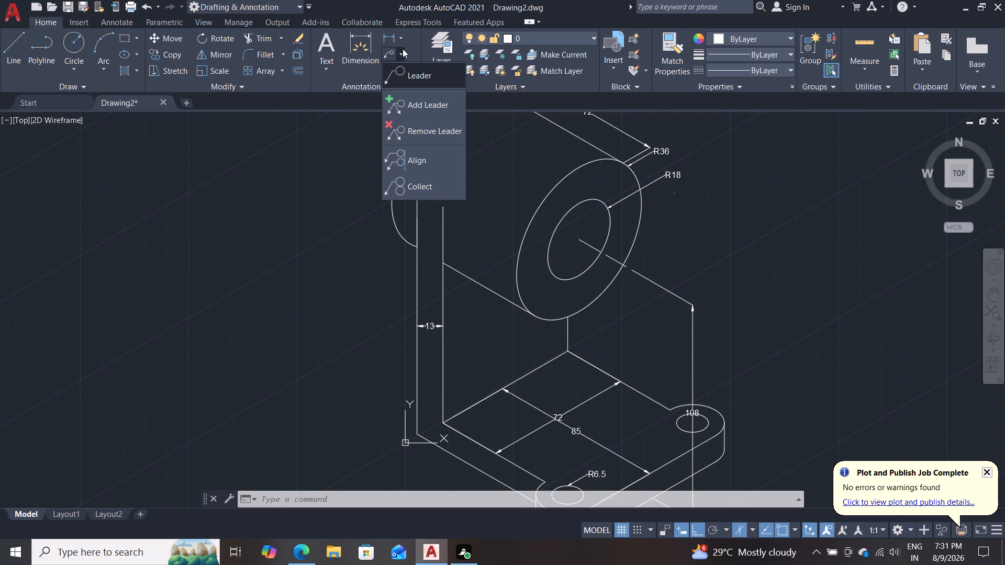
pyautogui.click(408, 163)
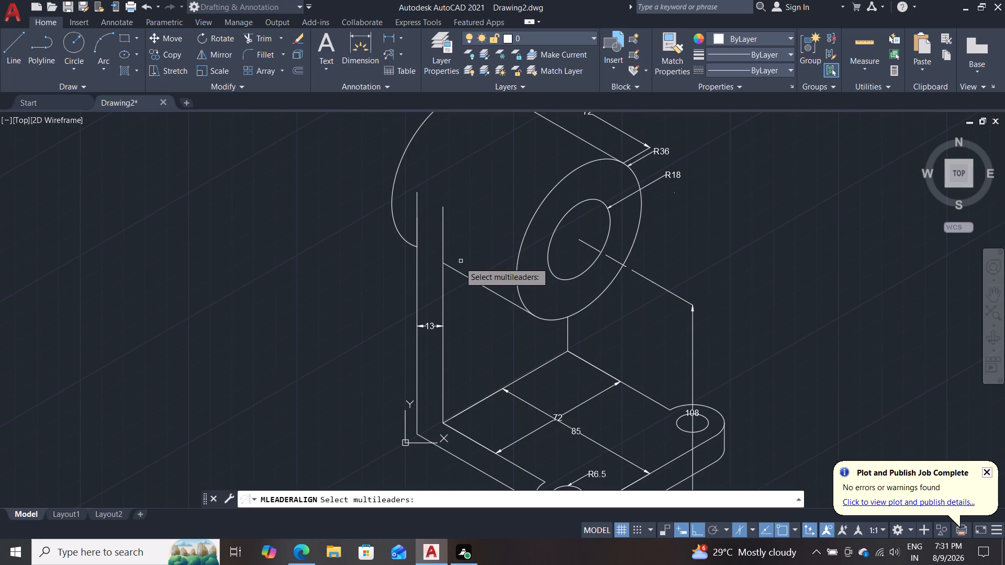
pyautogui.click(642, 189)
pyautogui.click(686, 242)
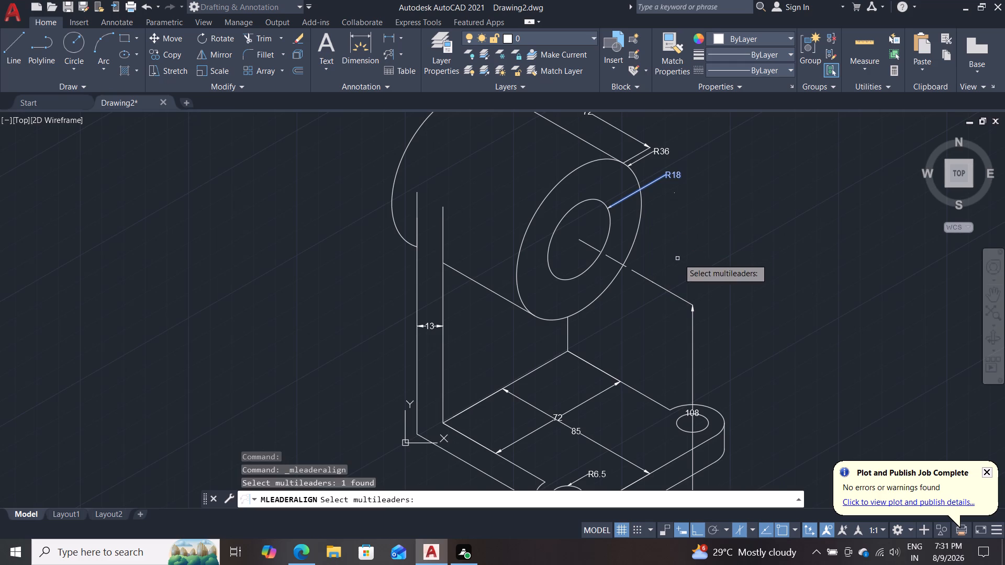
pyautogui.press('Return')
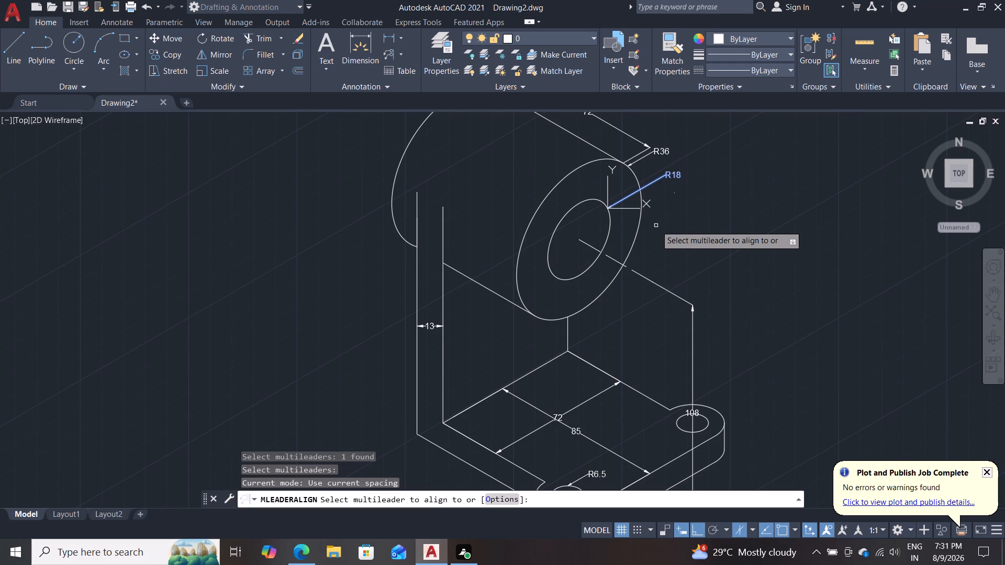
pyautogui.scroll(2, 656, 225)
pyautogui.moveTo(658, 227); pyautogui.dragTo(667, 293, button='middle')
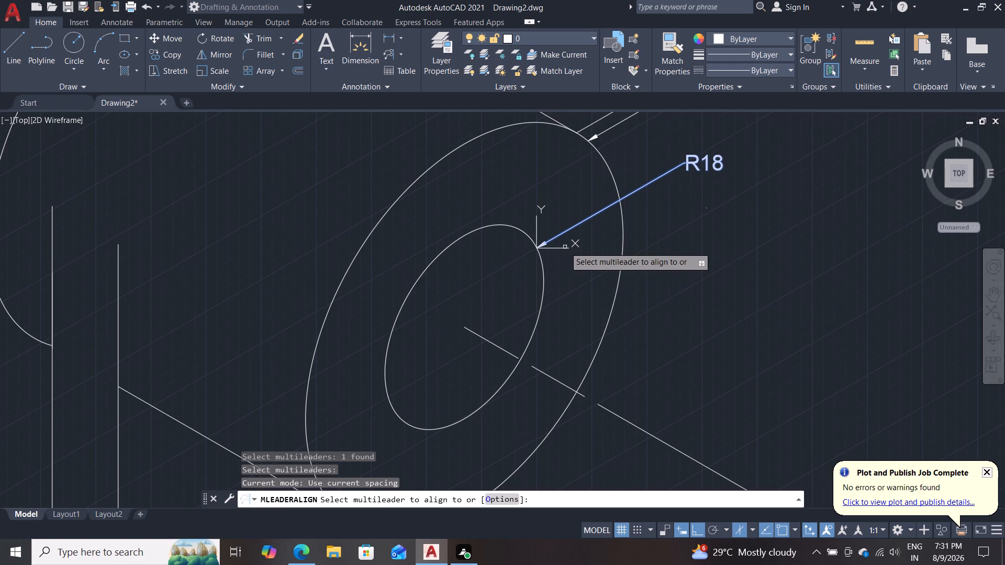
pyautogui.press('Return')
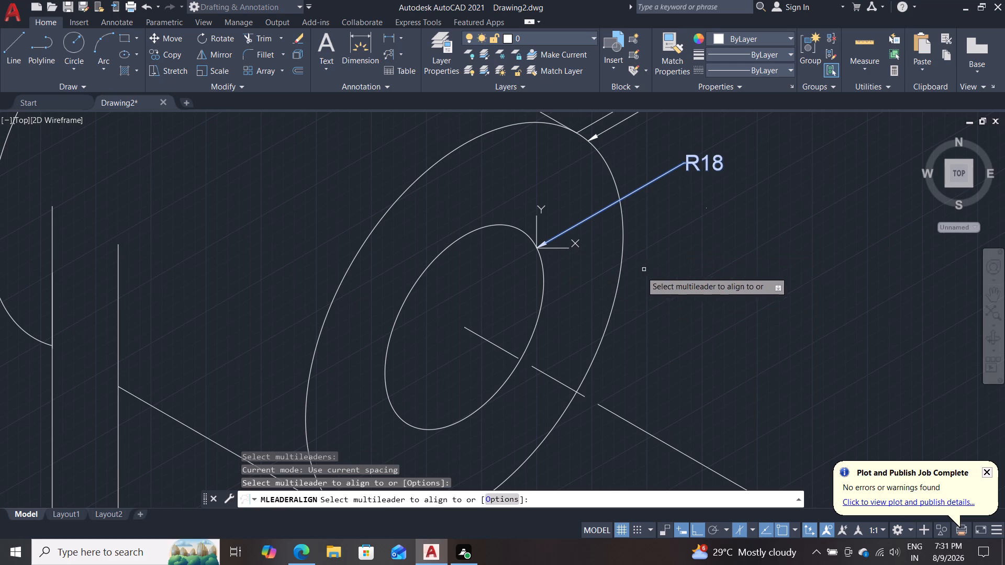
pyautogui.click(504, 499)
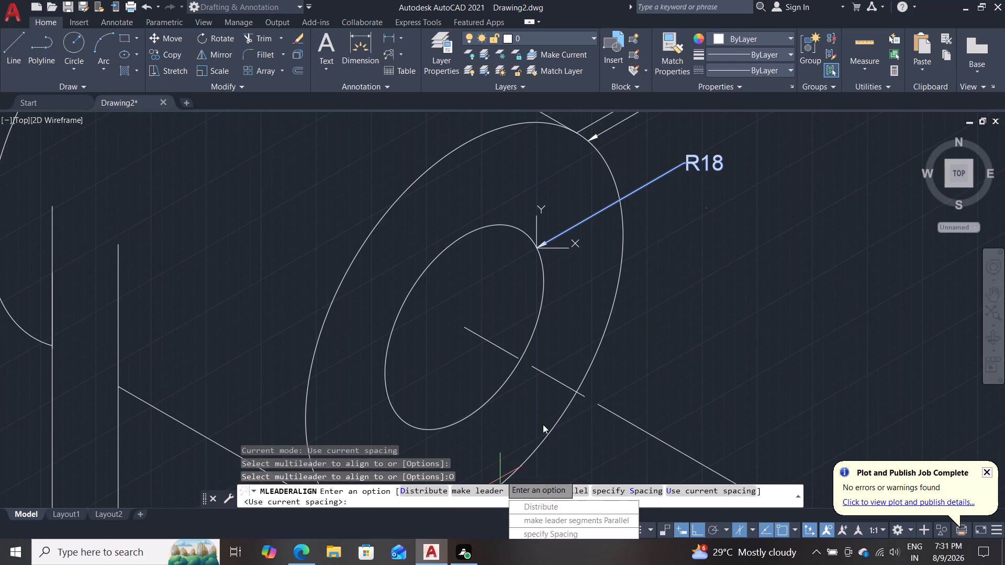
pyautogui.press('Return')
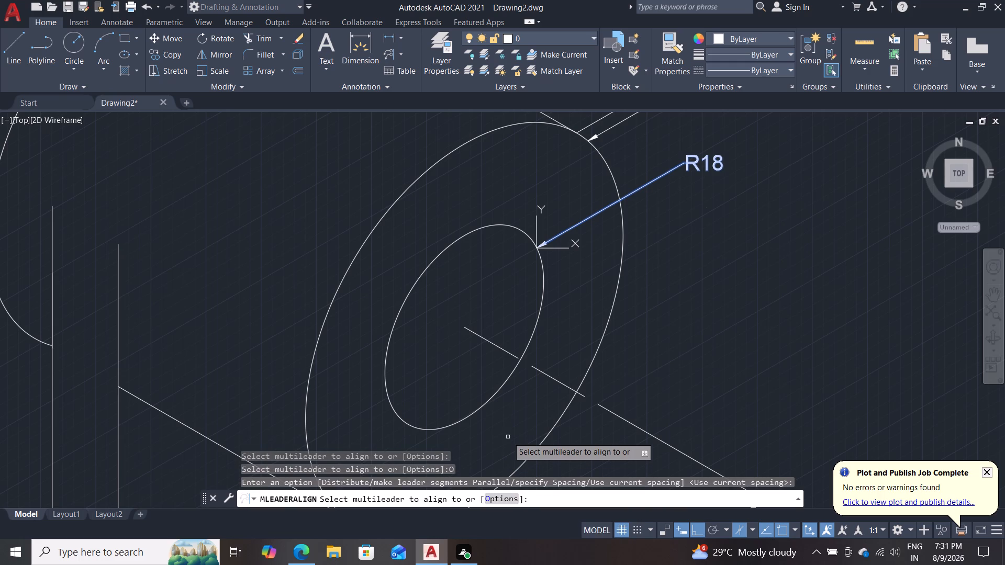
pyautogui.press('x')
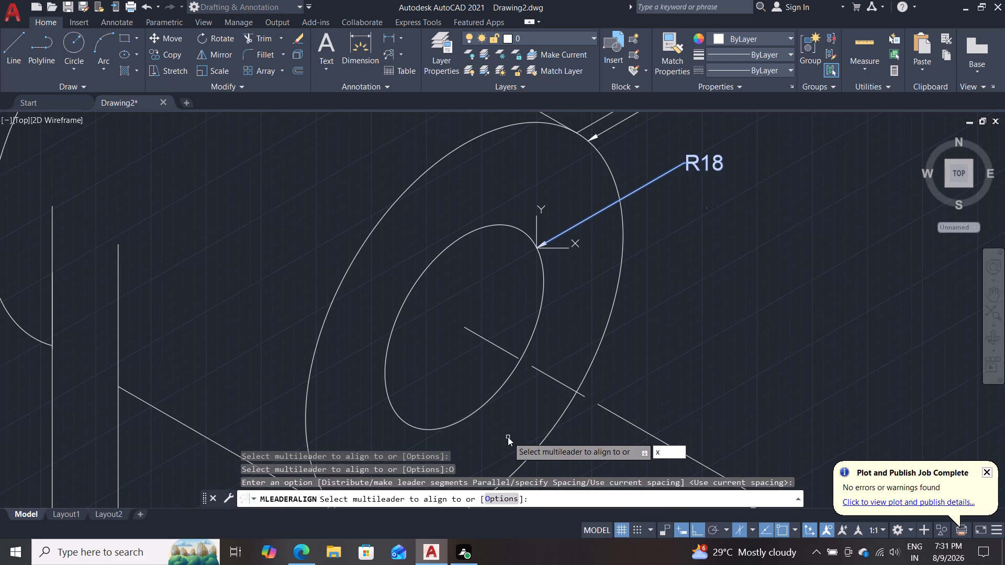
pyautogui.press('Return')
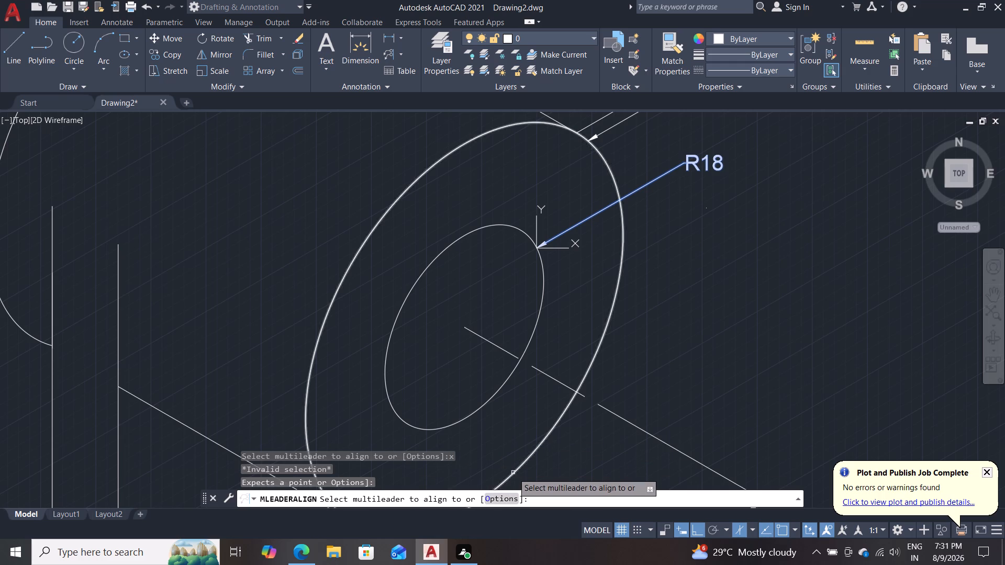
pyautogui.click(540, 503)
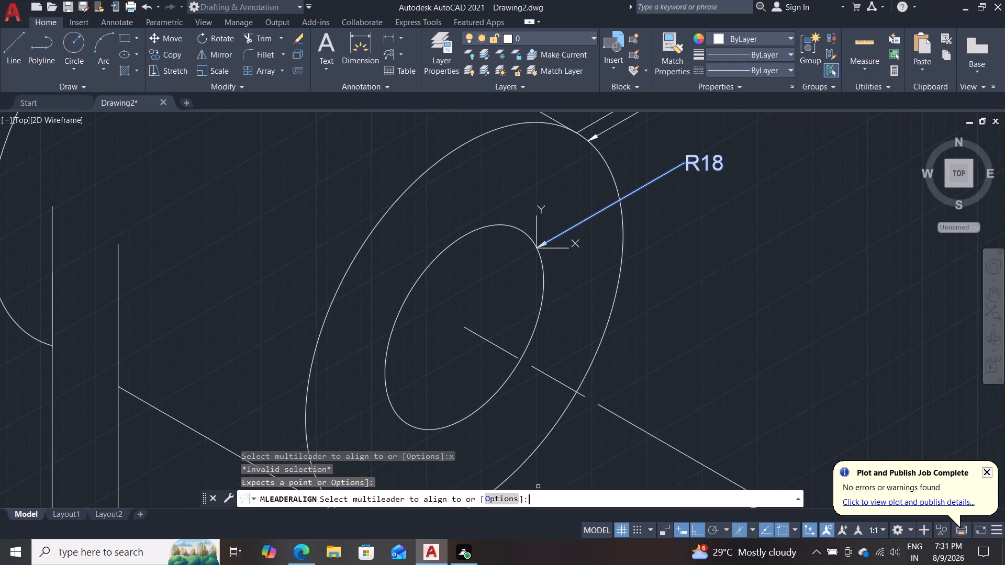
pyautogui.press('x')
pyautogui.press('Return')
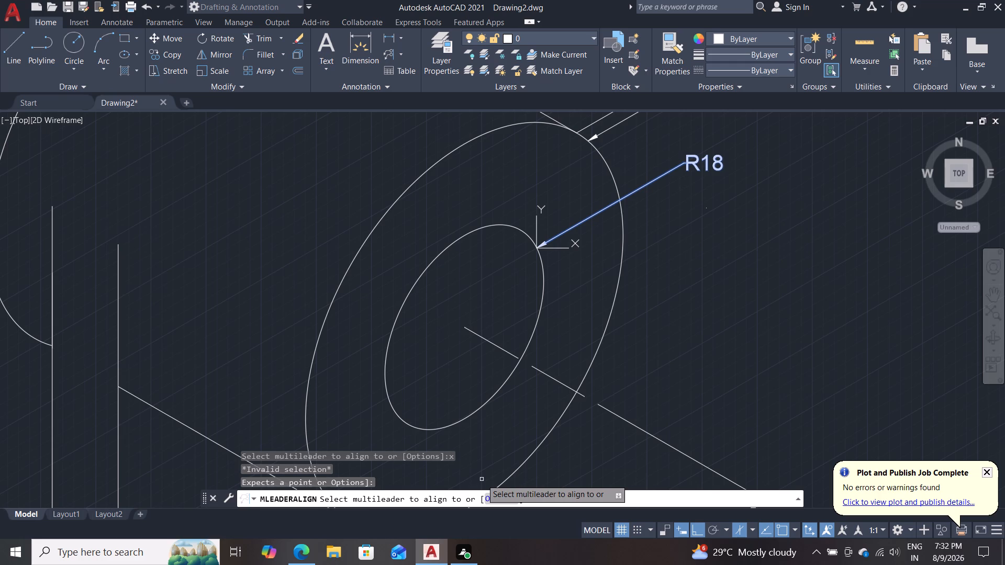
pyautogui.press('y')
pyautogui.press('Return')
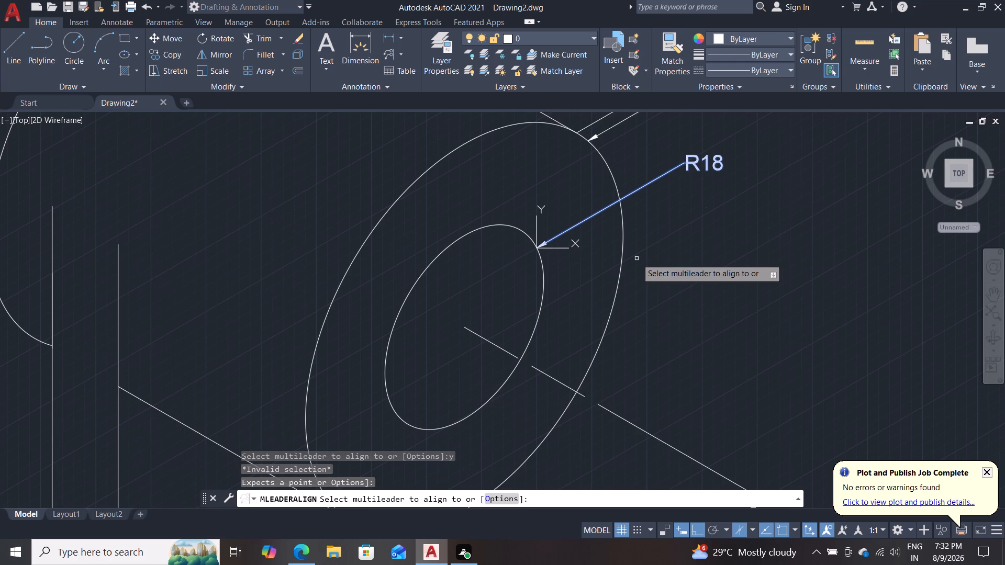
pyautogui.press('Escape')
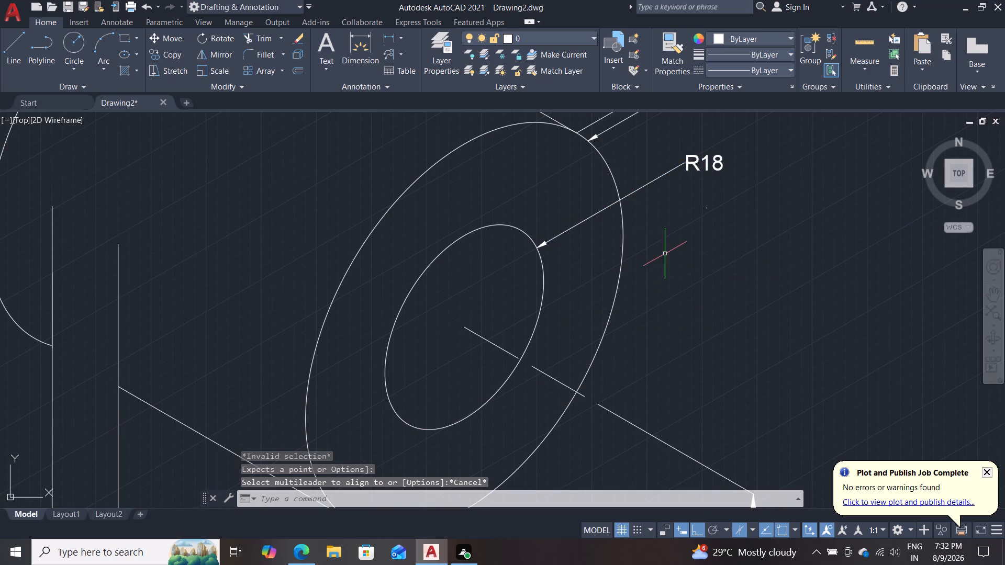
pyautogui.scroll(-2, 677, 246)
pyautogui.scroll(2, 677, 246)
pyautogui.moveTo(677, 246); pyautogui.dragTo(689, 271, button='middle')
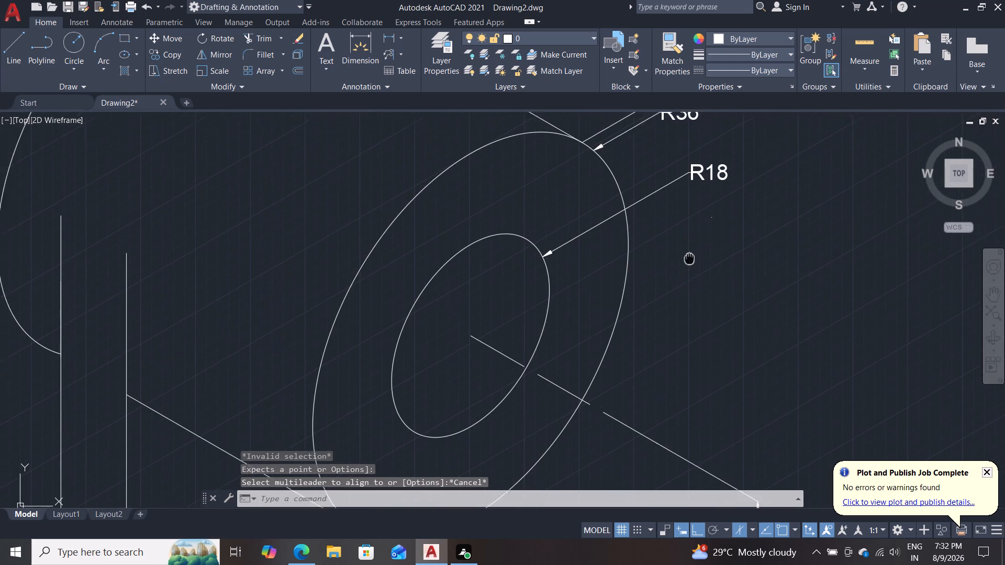
# Inspect the finished part's cylinder, upright supports and lugged base, along with their dimensions and radius leaders.
pyautogui.moveTo(689, 271); pyautogui.dragTo(689, 369, button='middle')
pyautogui.scroll(-1, 689, 369)
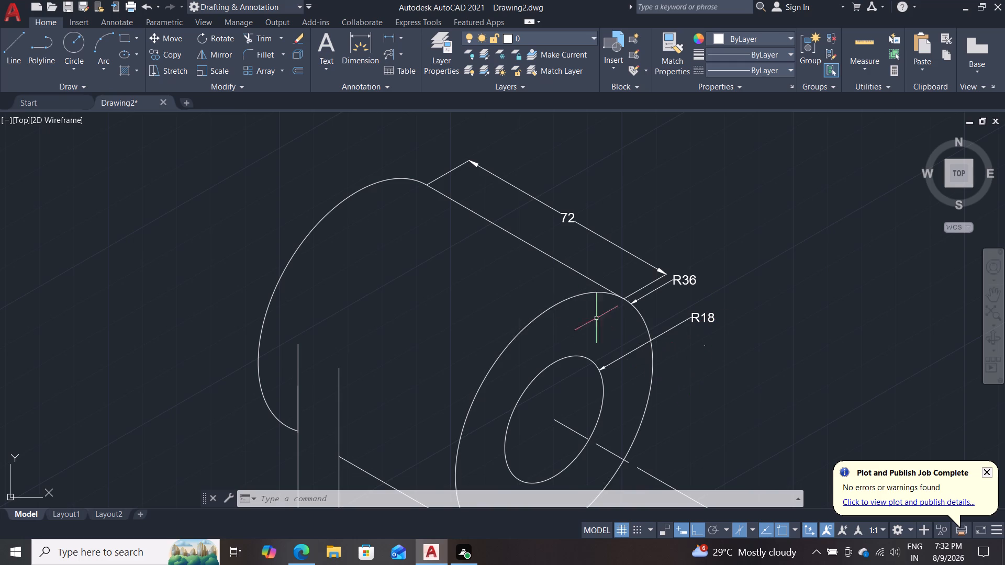
pyautogui.scroll(3, 688, 352)
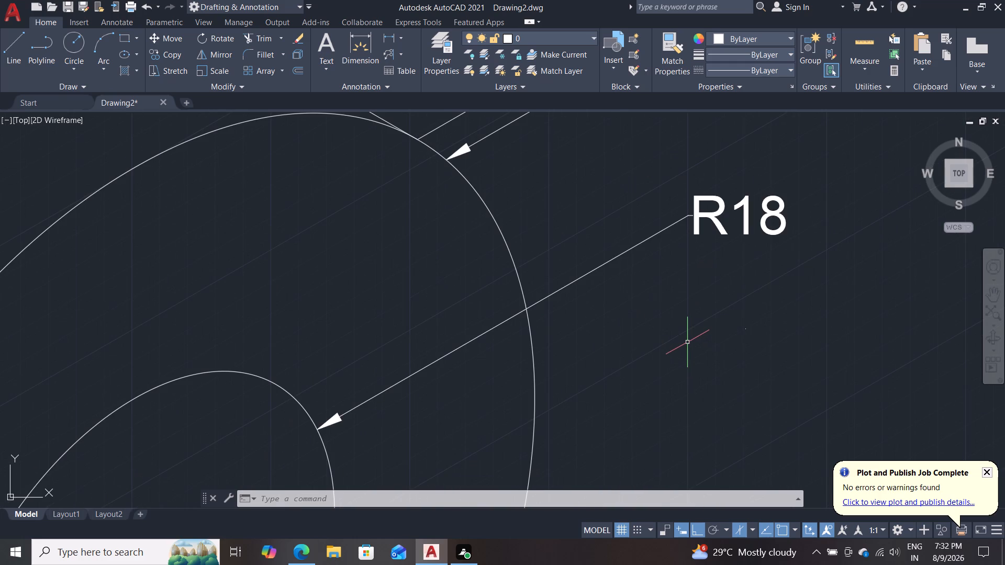
pyautogui.scroll(-2, 673, 230)
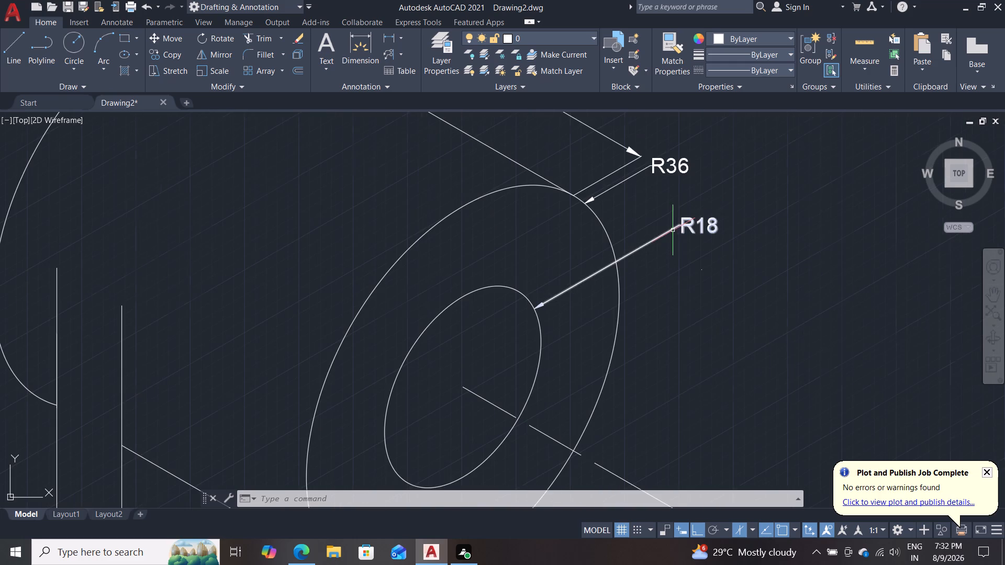
pyautogui.scroll(-1, 677, 246)
pyautogui.moveTo(686, 290); pyautogui.dragTo(691, 212, button='middle')
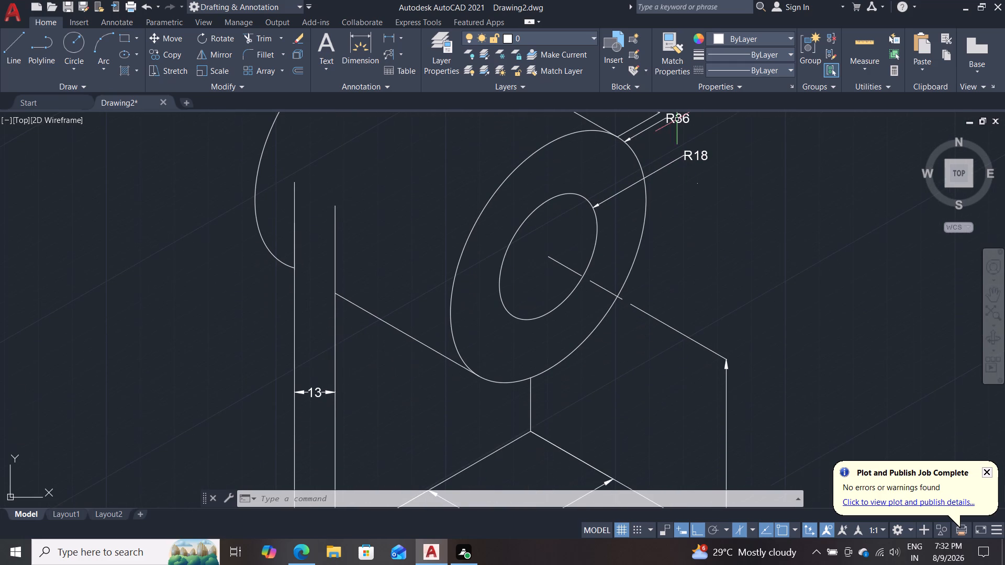
pyautogui.moveTo(701, 289); pyautogui.dragTo(712, 161, button='middle')
pyautogui.scroll(-1, 734, 186)
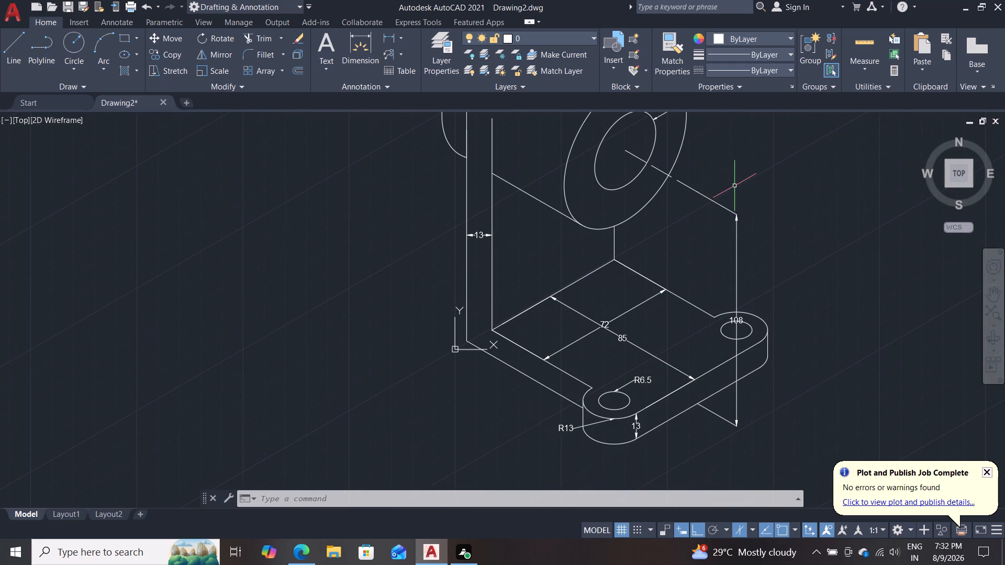
pyautogui.moveTo(761, 217); pyautogui.dragTo(772, 223, button='middle')
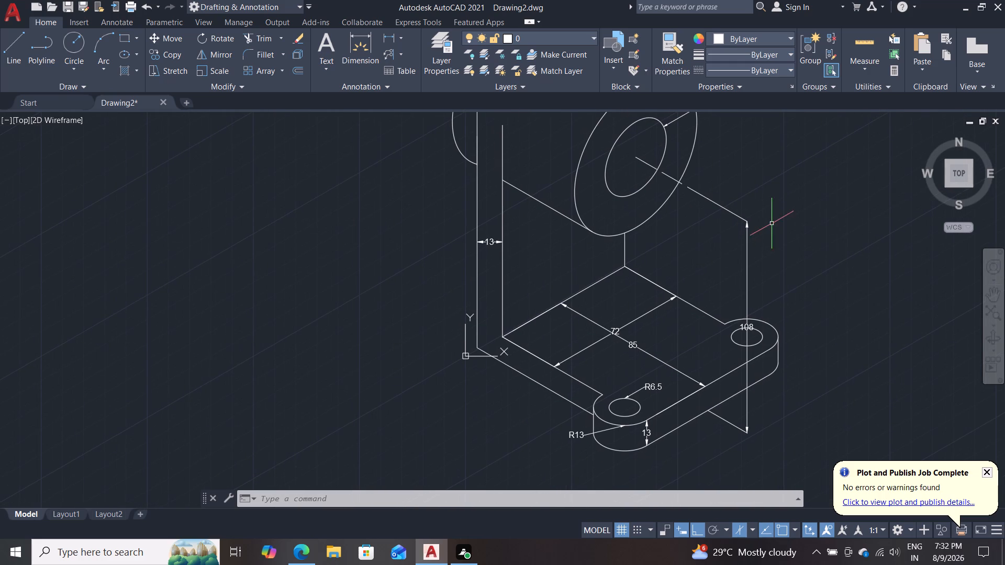
pyautogui.scroll(-1, 546, 244)
pyautogui.moveTo(546, 244); pyautogui.dragTo(547, 283, button='middle')
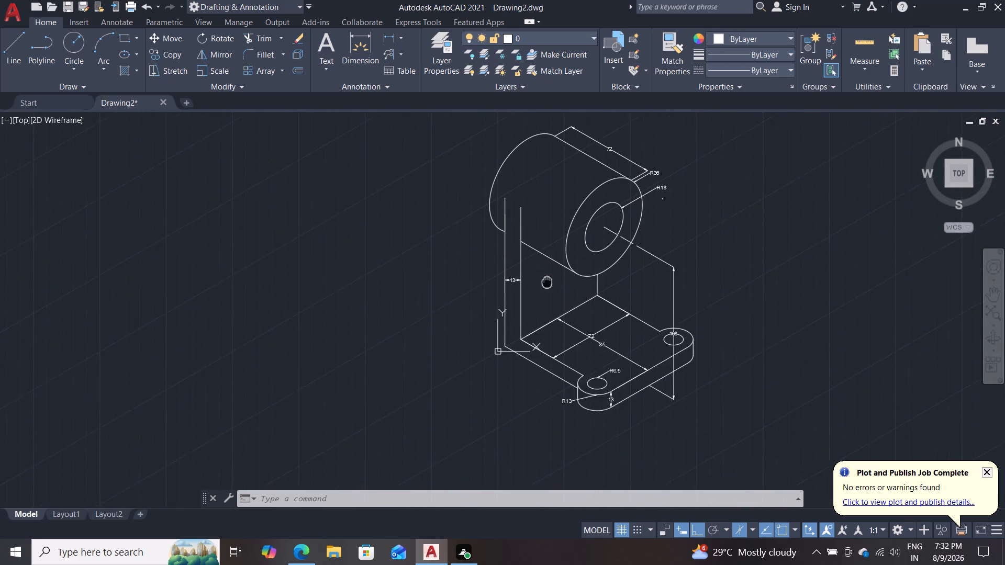
pyautogui.moveTo(547, 283); pyautogui.dragTo(547, 311, button='middle')
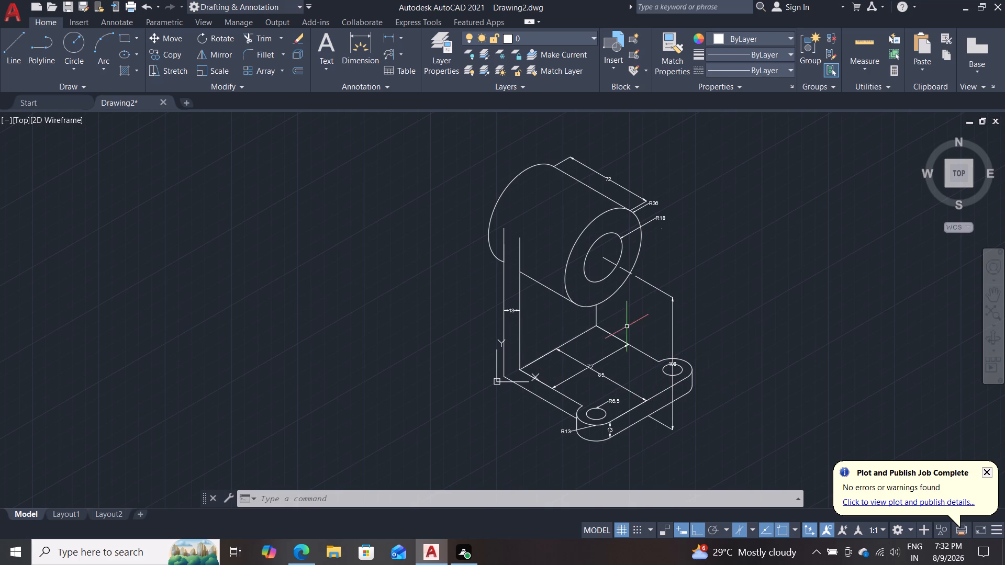
pyautogui.scroll(3, 660, 267)
pyautogui.scroll(-1, 660, 267)
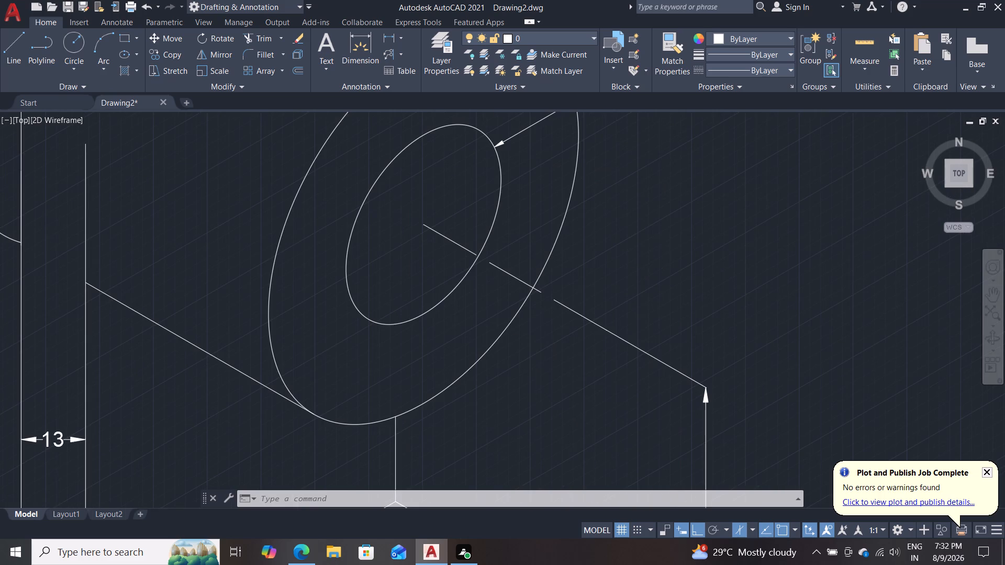
pyautogui.scroll(-1, 660, 267)
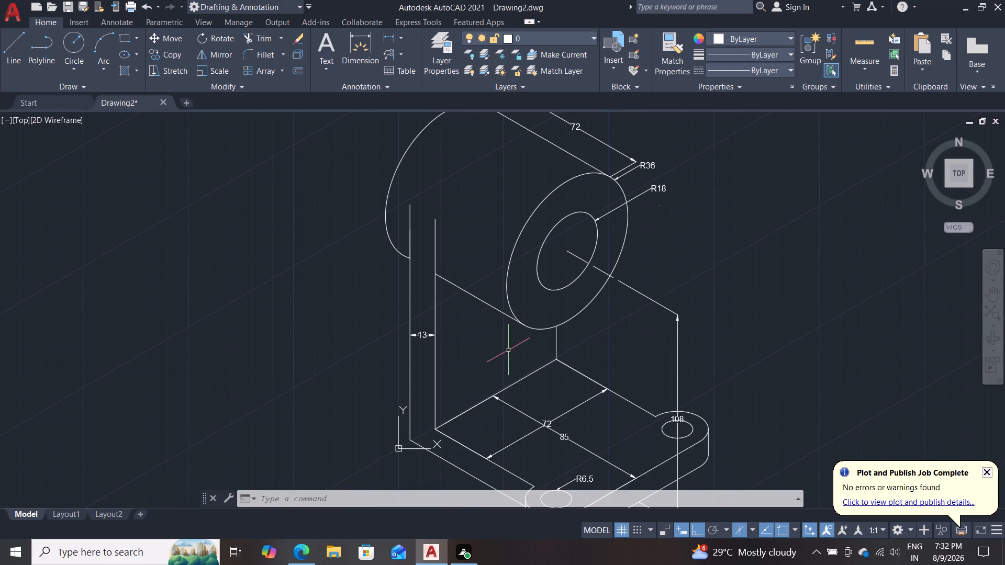
# Save the drawing in the Documents folder under the name iso 4.
pyautogui.click(16, 21)
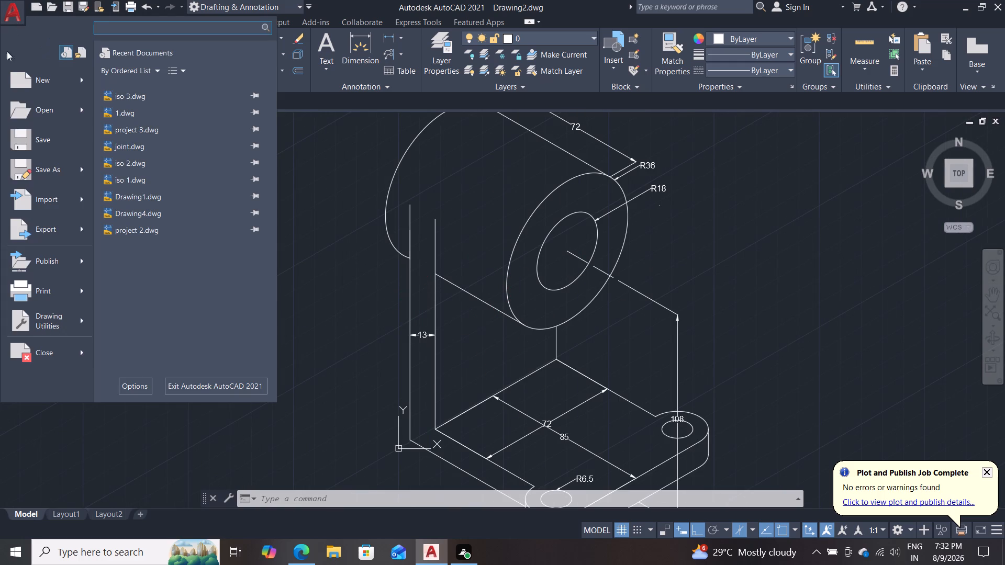
pyautogui.doubleClick(32, 148)
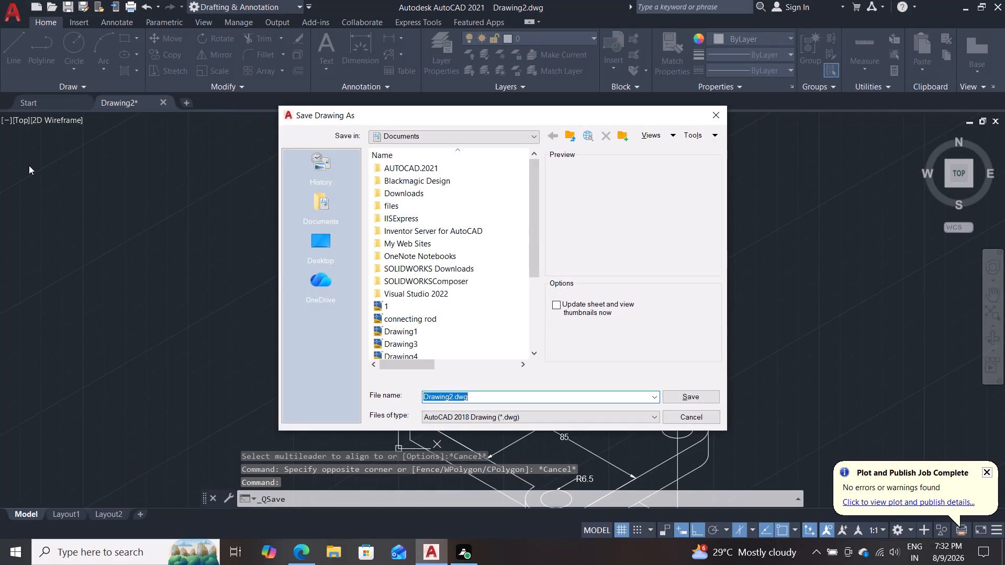
pyautogui.write('iso')
pyautogui.press('space')
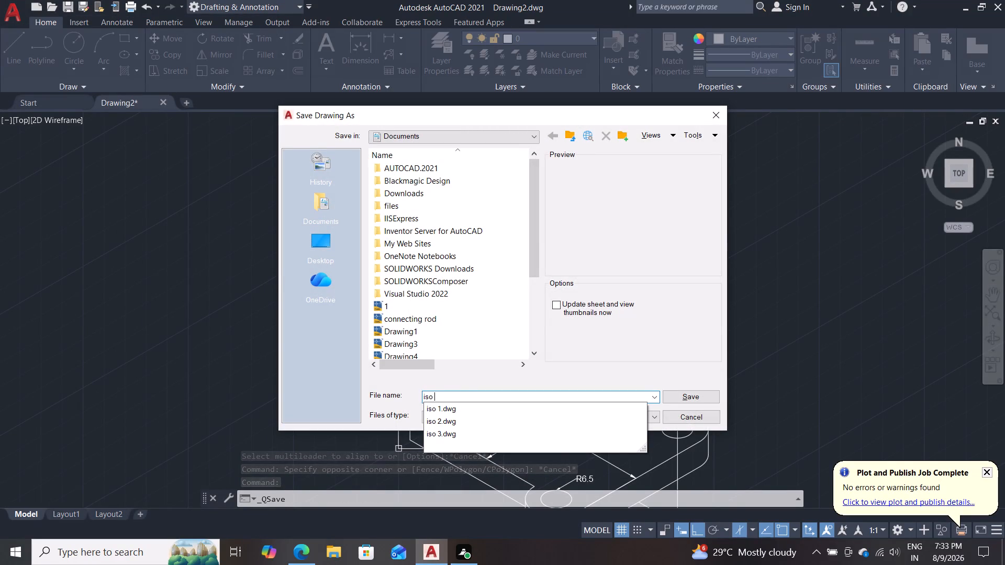
pyautogui.write('4')
pyautogui.press('Return')
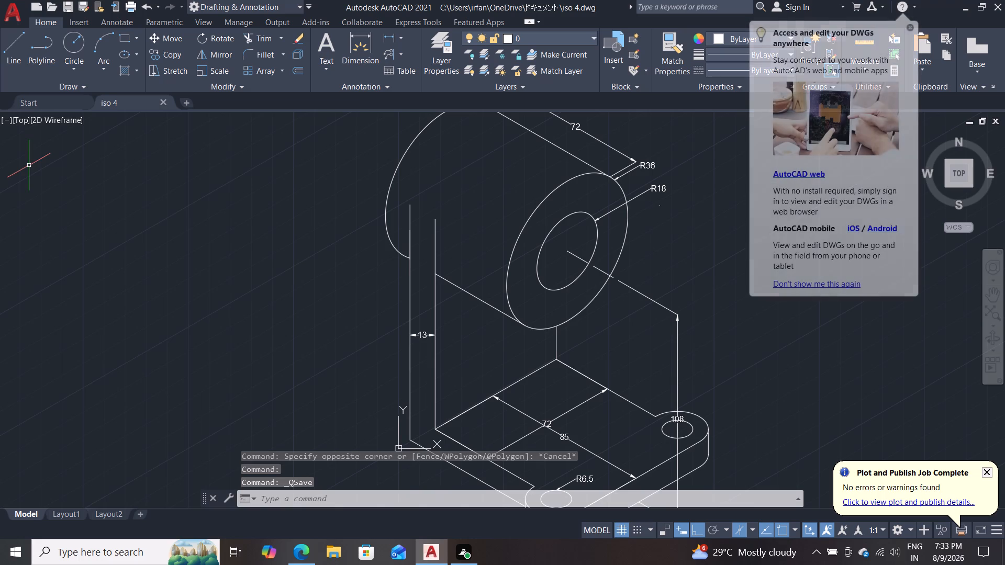
# Export the current display as iso 4.pdf in the Documents folder, keeping the AutoCAD PDF (General Documentation) preset.
pyautogui.click(6, 14)
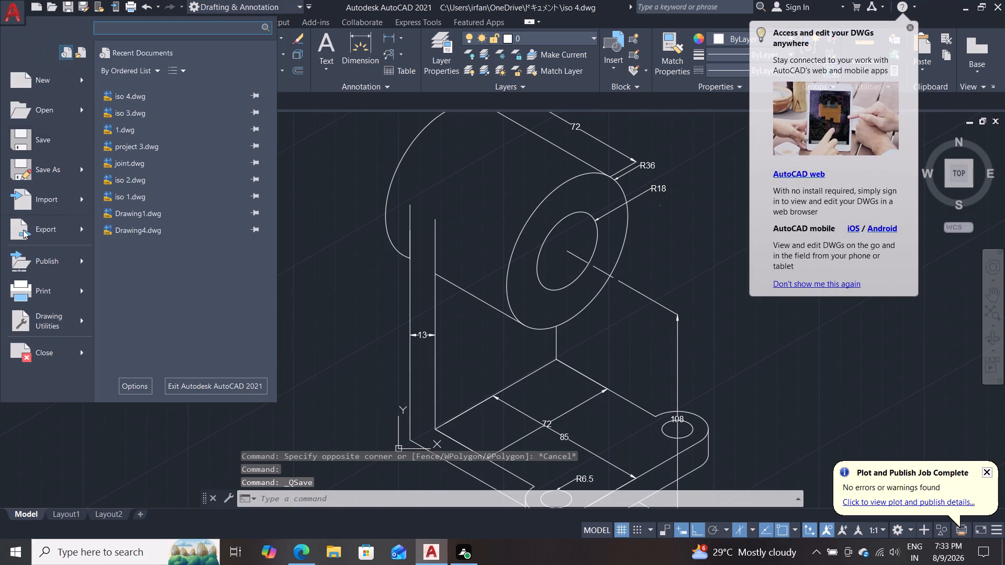
pyautogui.click(41, 228)
pyautogui.click(119, 222)
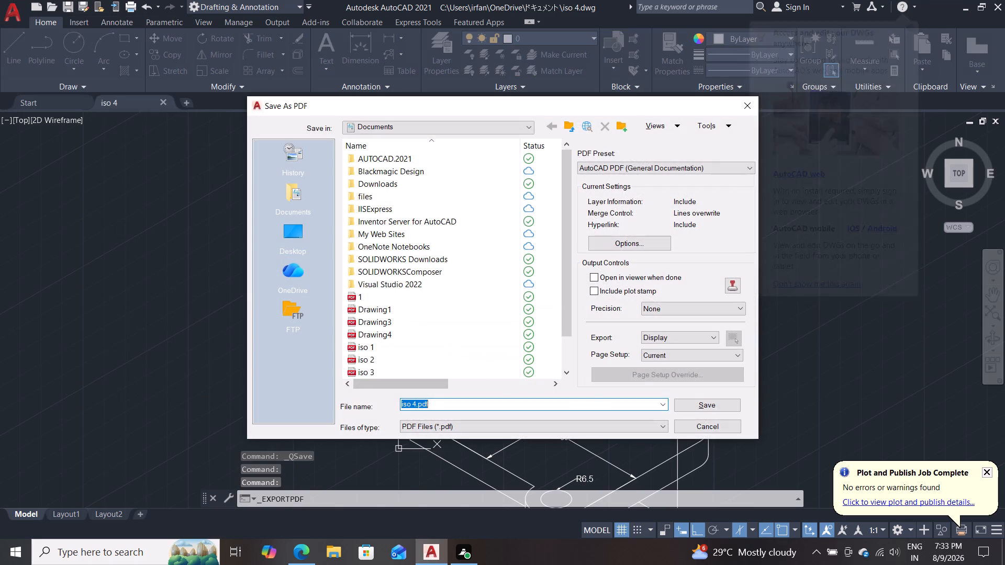
pyautogui.click(711, 404)
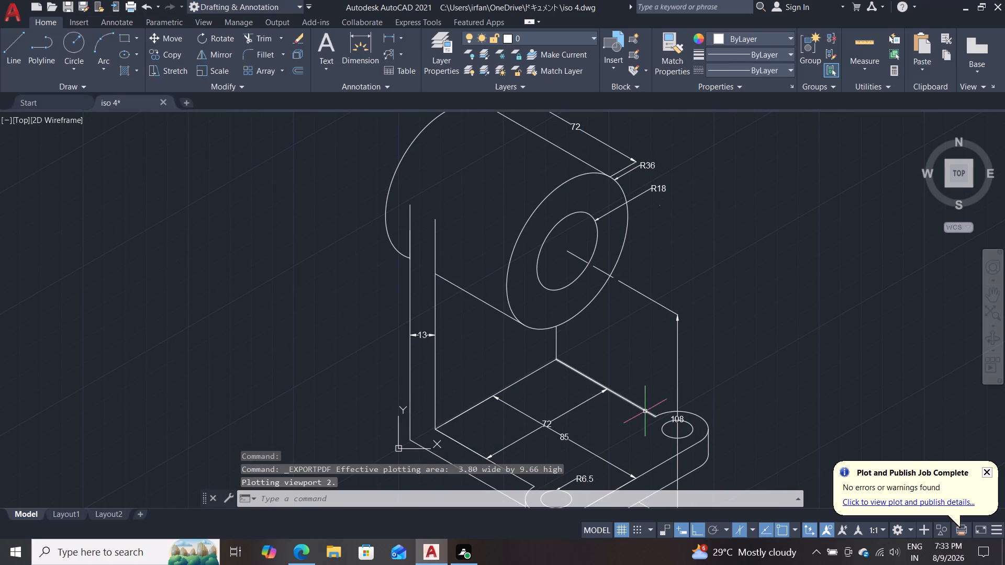